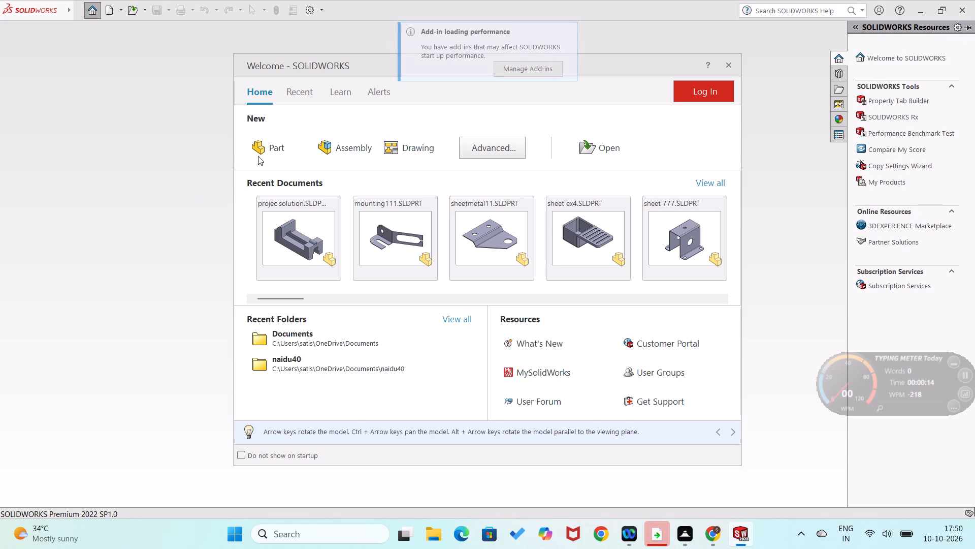
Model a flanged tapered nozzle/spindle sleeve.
Create a new part document.
{"action": "left_click", "coordinate": [268, 149]}
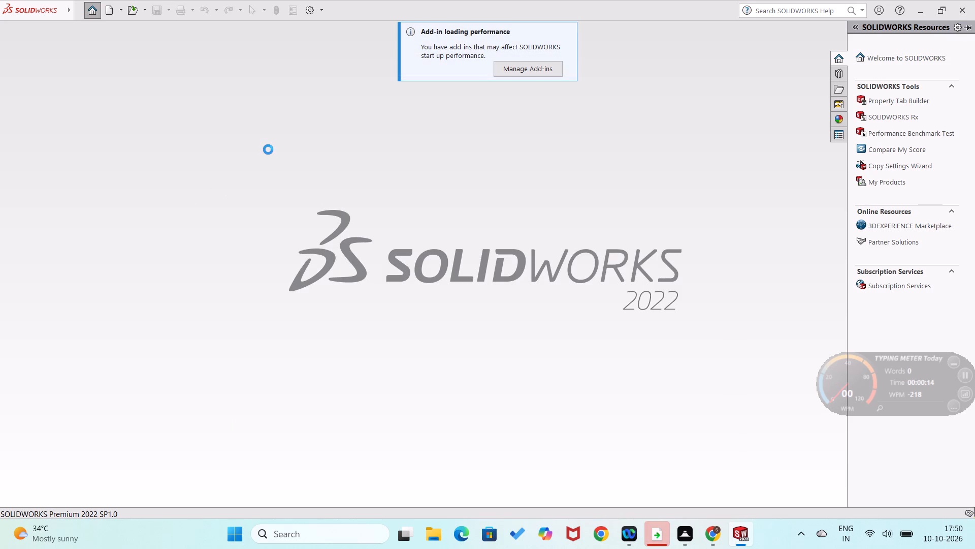
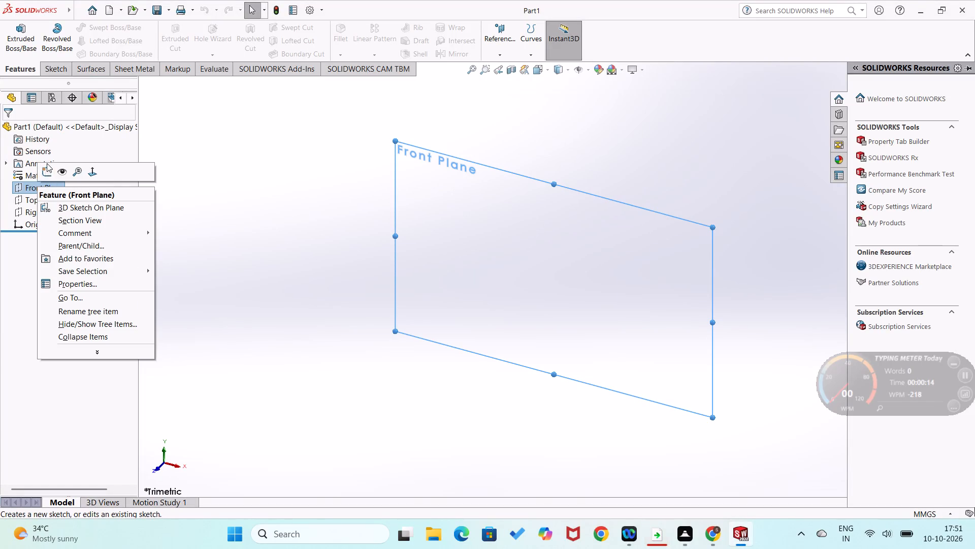
On the Front Plane, sketch a vertical line about 46 mm up from the origin, joined to a horizontal line about 50 mm long.
{"action": "left_click", "coordinate": [47, 177]}
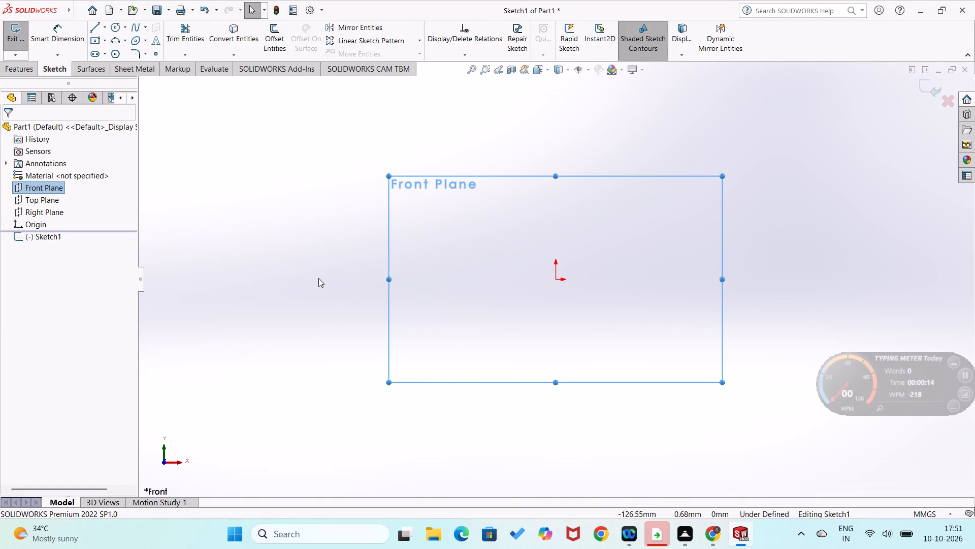
{"action": "right_click_drag", "start_coordinate": [476, 272], "coordinate": [487, 328]}
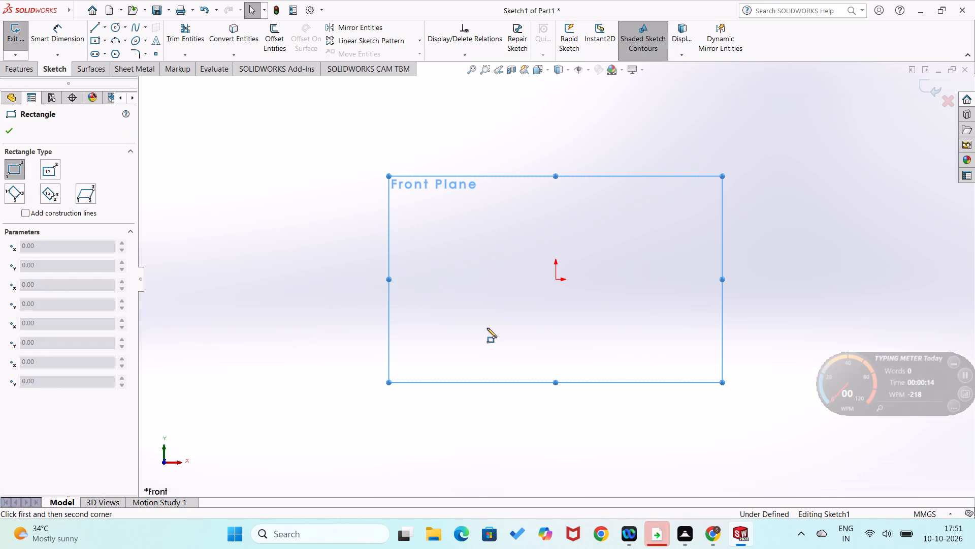
{"action": "left_click", "coordinate": [557, 279]}
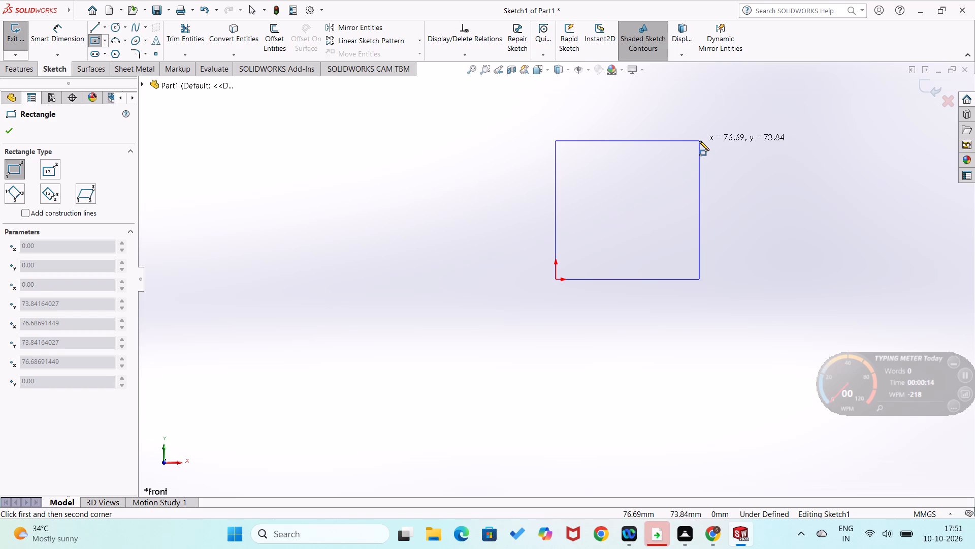
{"action": "right_click_drag", "start_coordinate": [699, 141], "coordinate": [587, 236]}
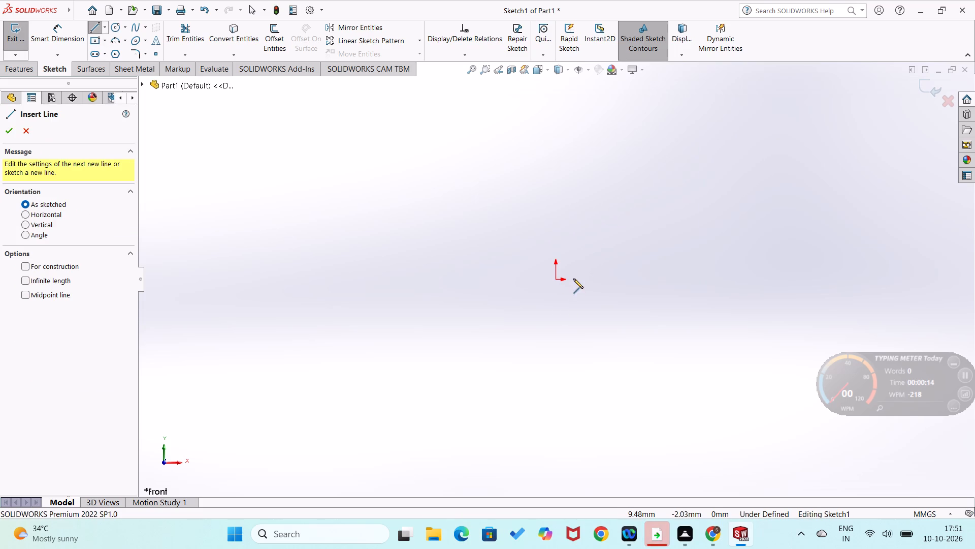
{"action": "left_click", "coordinate": [555, 280]}
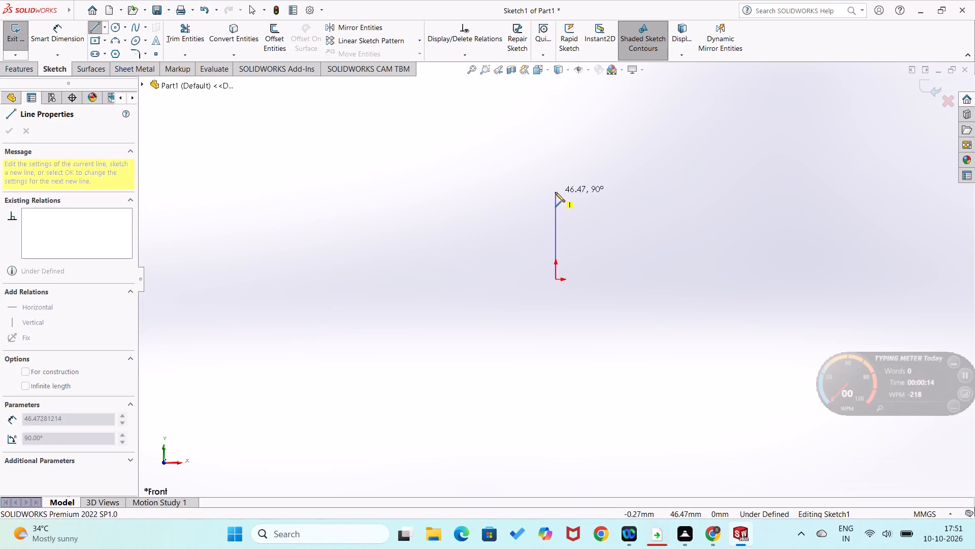
{"action": "left_click", "coordinate": [555, 192]}
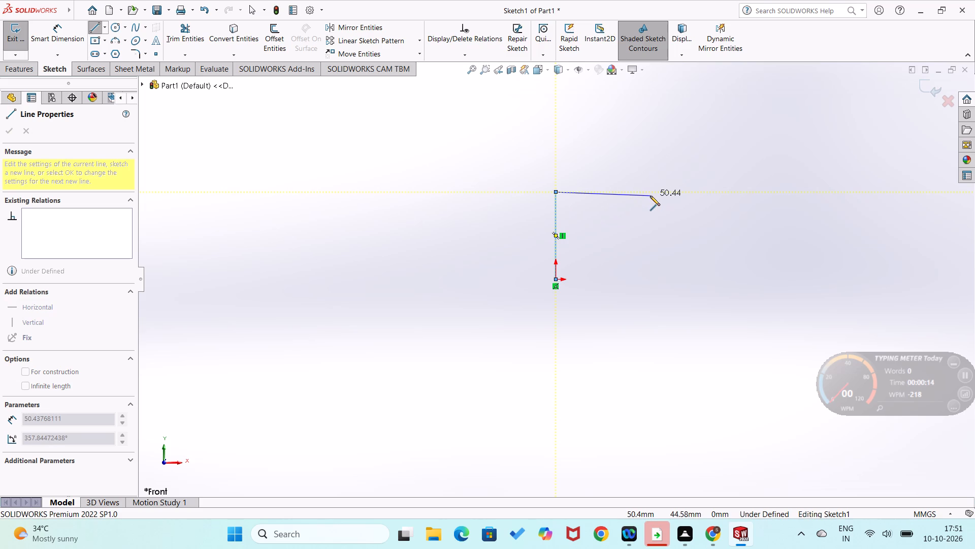
{"action": "left_click", "coordinate": [650, 193]}
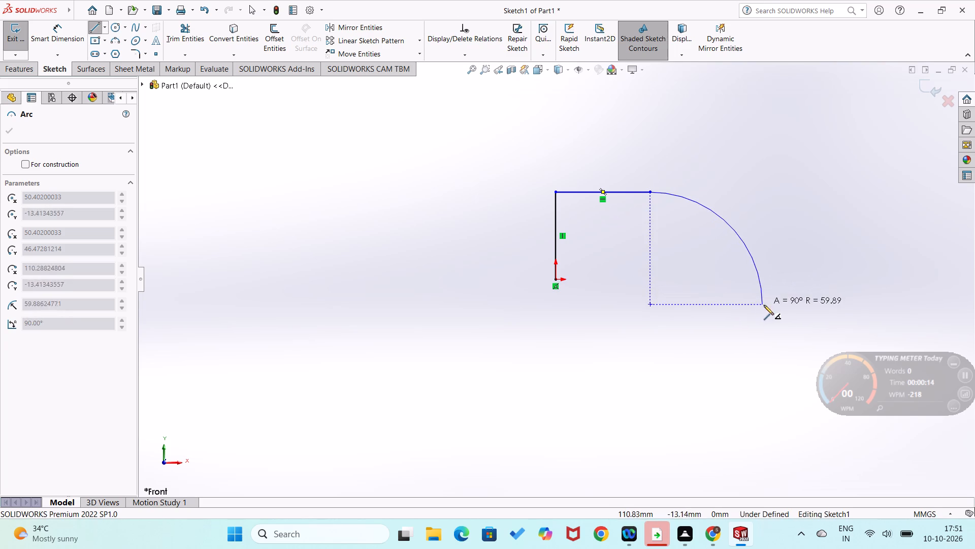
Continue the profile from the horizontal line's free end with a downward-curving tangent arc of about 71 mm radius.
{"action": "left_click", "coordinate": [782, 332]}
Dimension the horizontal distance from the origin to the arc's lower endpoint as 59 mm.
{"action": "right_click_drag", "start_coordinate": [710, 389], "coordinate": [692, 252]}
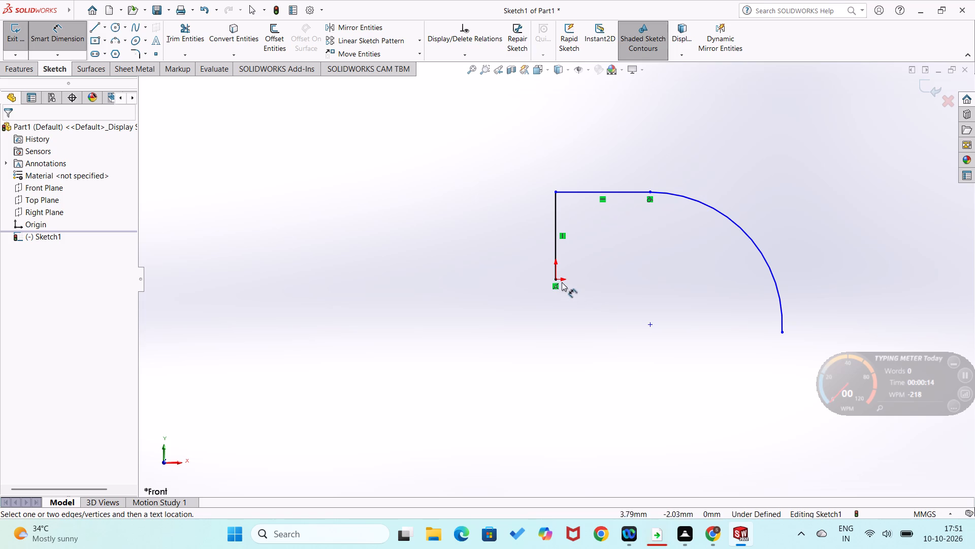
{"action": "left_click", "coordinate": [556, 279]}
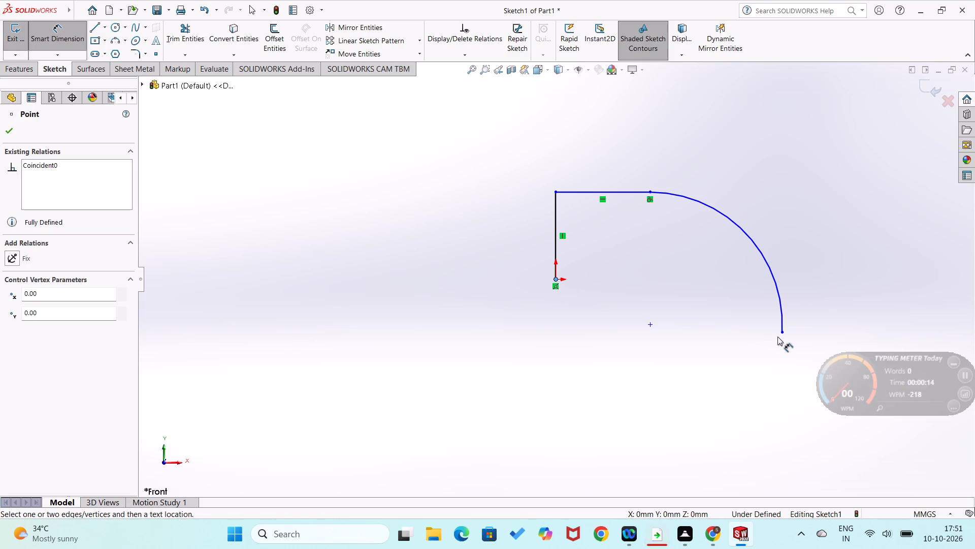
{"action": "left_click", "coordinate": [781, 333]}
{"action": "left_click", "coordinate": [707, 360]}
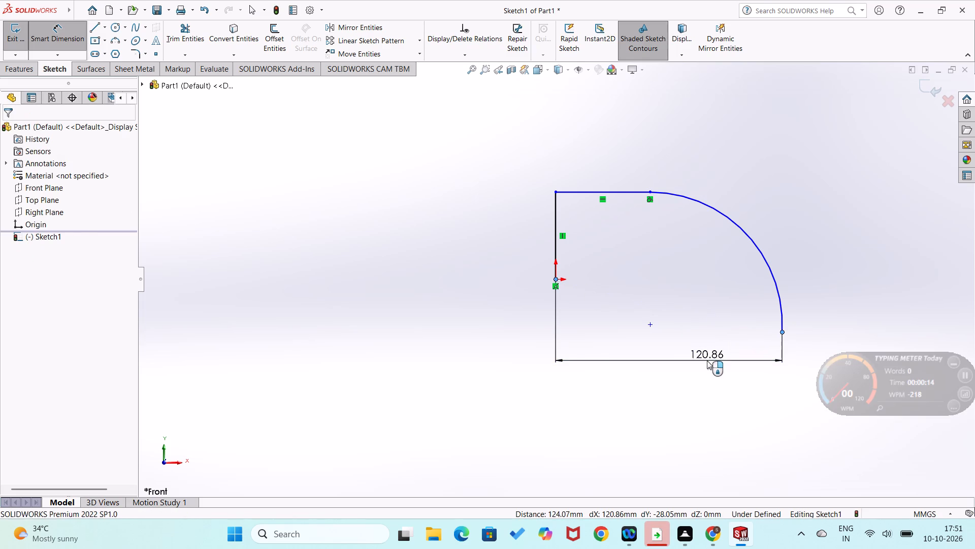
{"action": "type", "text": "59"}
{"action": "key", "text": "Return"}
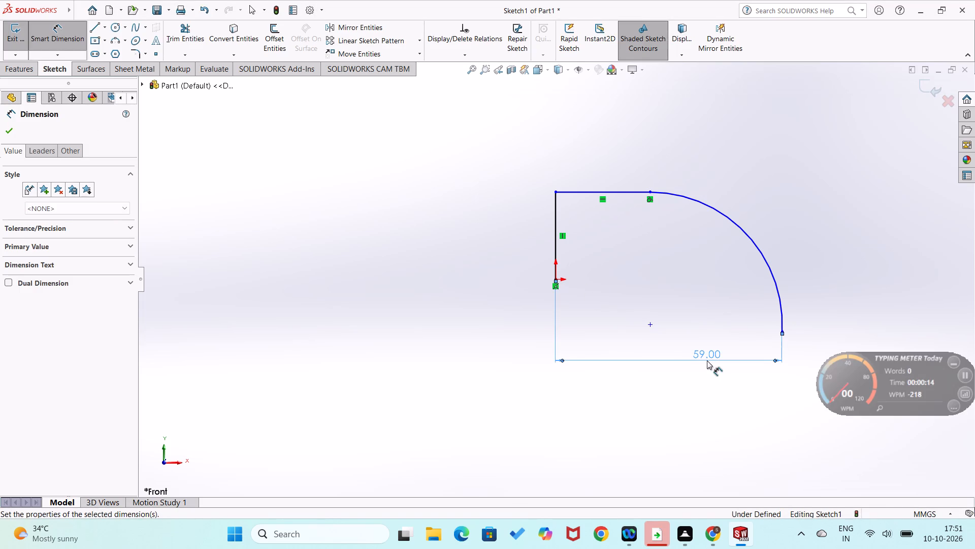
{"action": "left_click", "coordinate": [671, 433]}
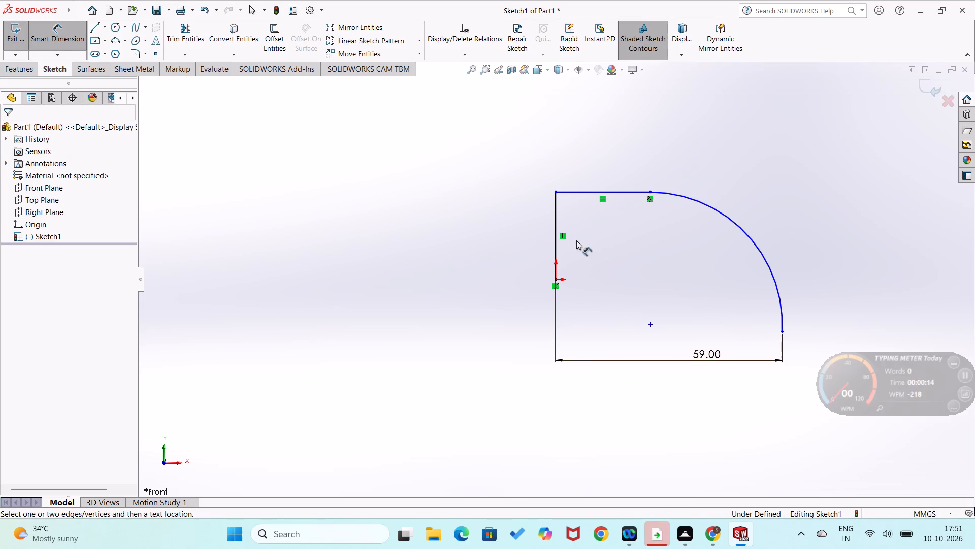
Dimension the vertical line's length as 25 mm.
{"action": "left_click", "coordinate": [555, 227]}
{"action": "left_click", "coordinate": [524, 235]}
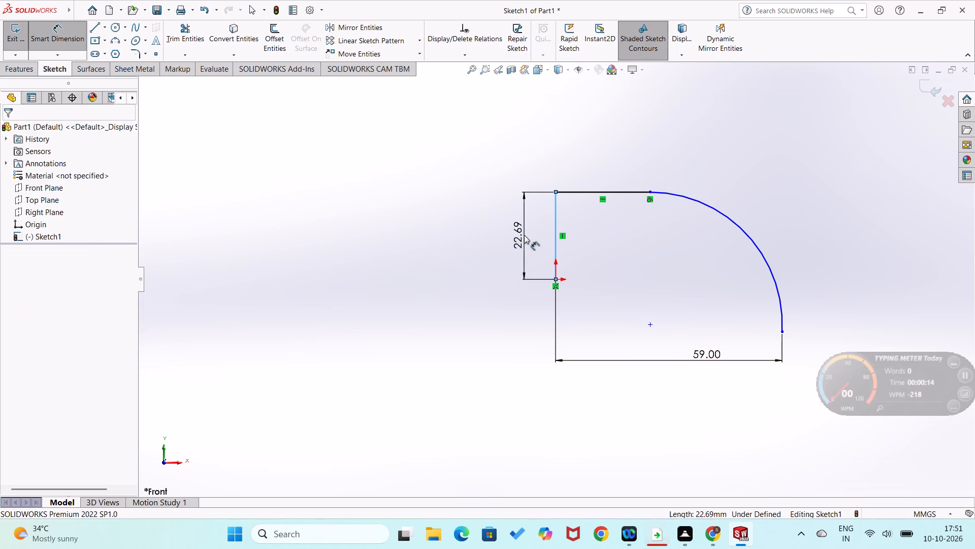
{"action": "type", "text": "25"}
{"action": "key", "text": "Return"}
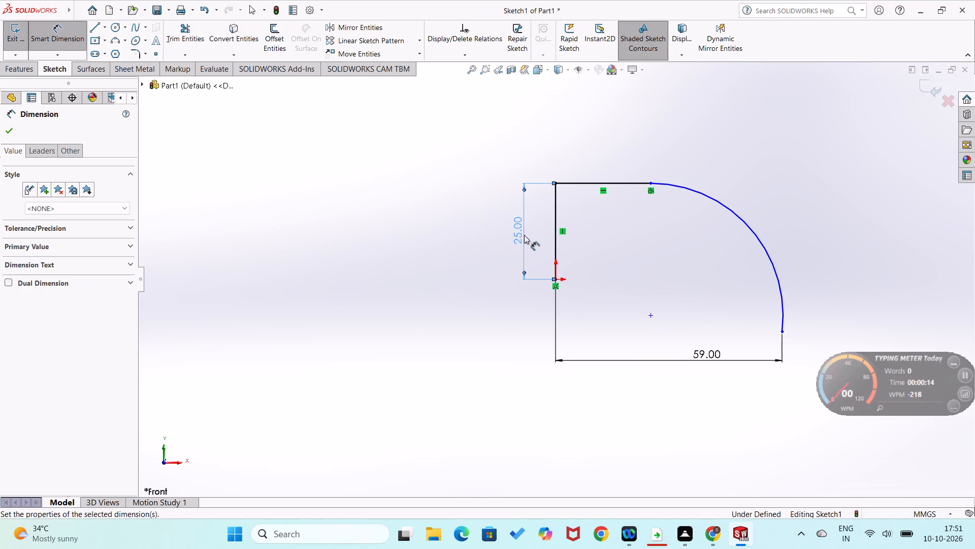
{"action": "left_click", "coordinate": [428, 279]}
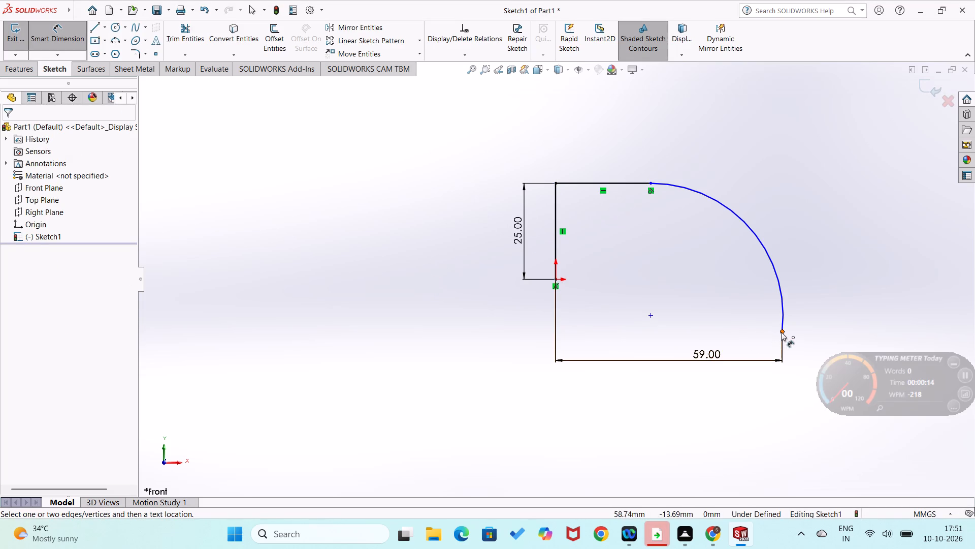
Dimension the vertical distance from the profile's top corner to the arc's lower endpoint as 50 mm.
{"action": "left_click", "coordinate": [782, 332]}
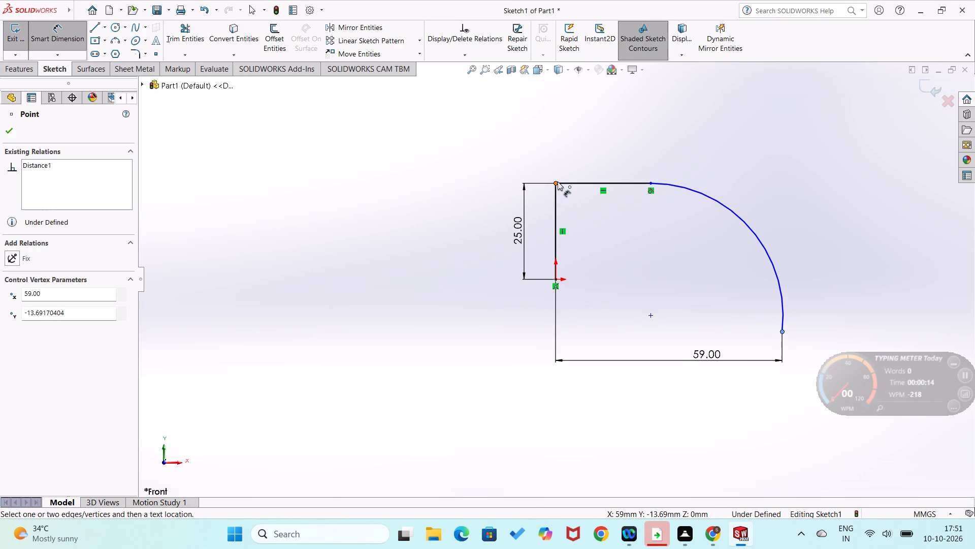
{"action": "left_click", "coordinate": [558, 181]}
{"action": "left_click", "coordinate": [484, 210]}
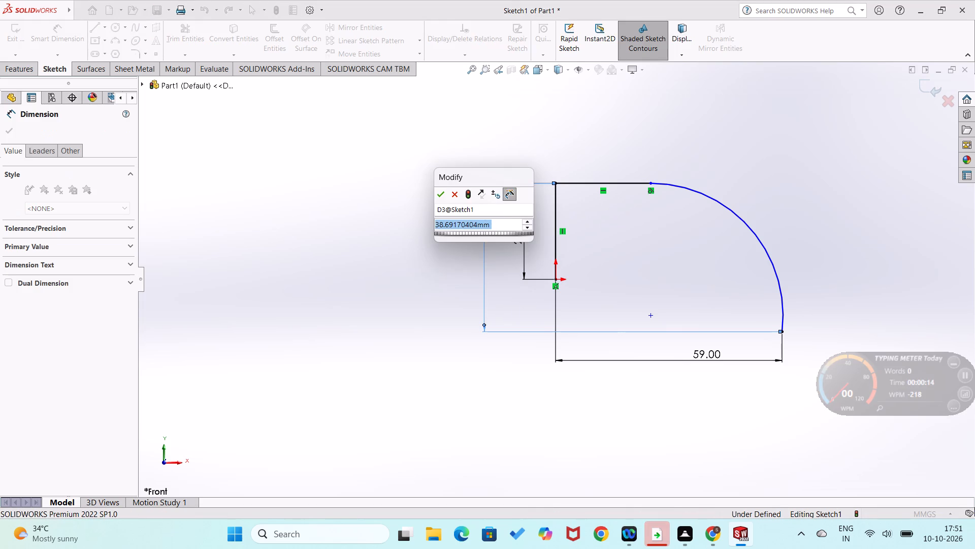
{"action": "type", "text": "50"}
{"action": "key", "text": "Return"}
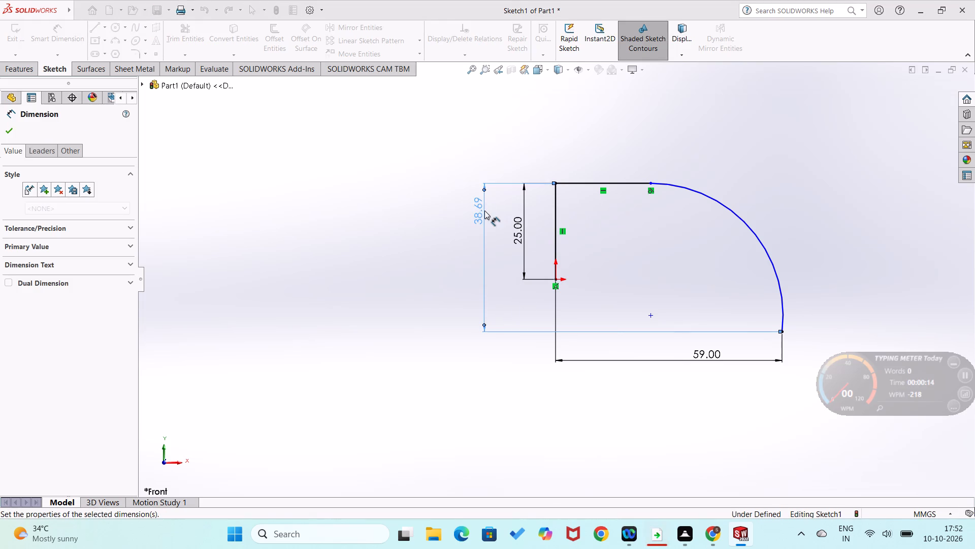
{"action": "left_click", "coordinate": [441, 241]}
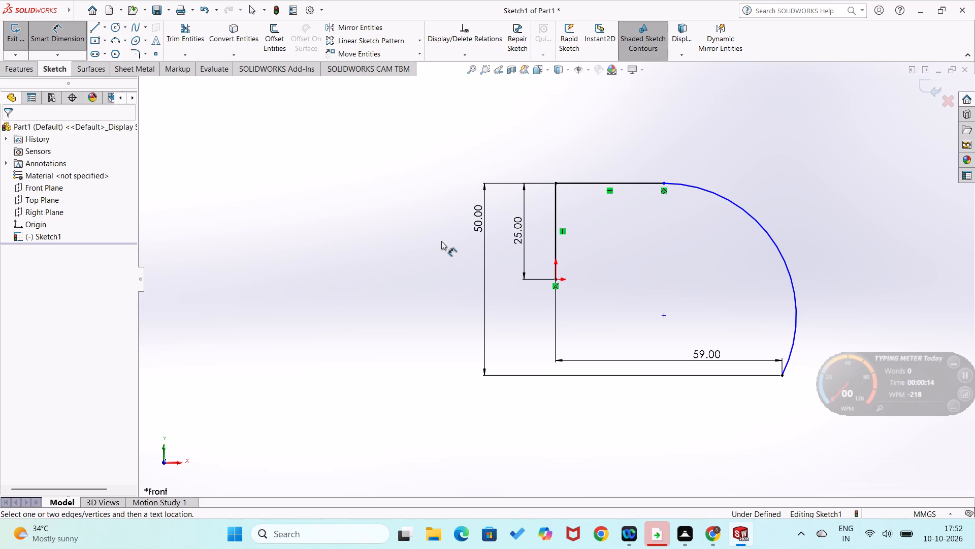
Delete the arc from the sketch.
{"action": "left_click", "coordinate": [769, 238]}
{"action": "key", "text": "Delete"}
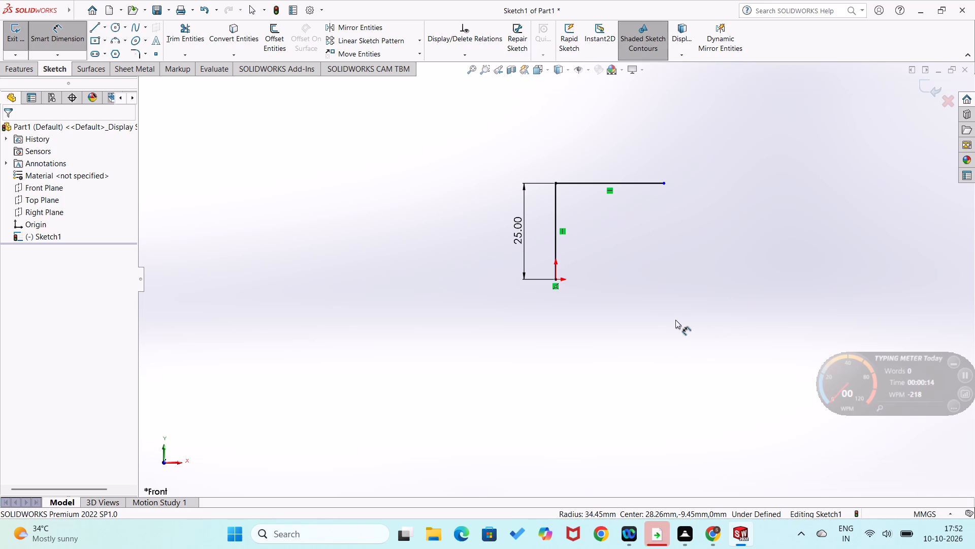
Draw a 3 Point Arc curving down from the horizontal line's free end, 90° with a radius of about 38 mm.
{"action": "right_click_drag", "start_coordinate": [675, 320], "coordinate": [606, 382]}
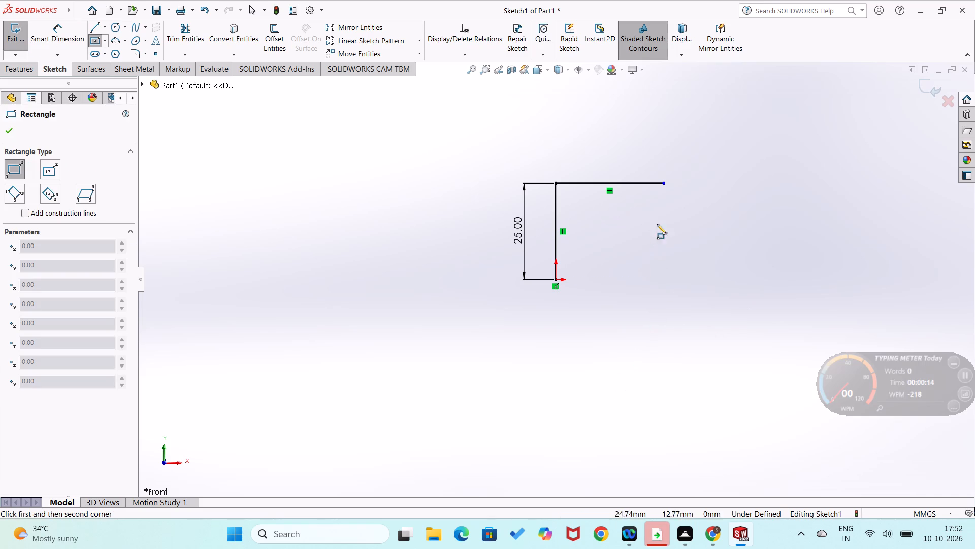
{"action": "left_click", "coordinate": [113, 43]}
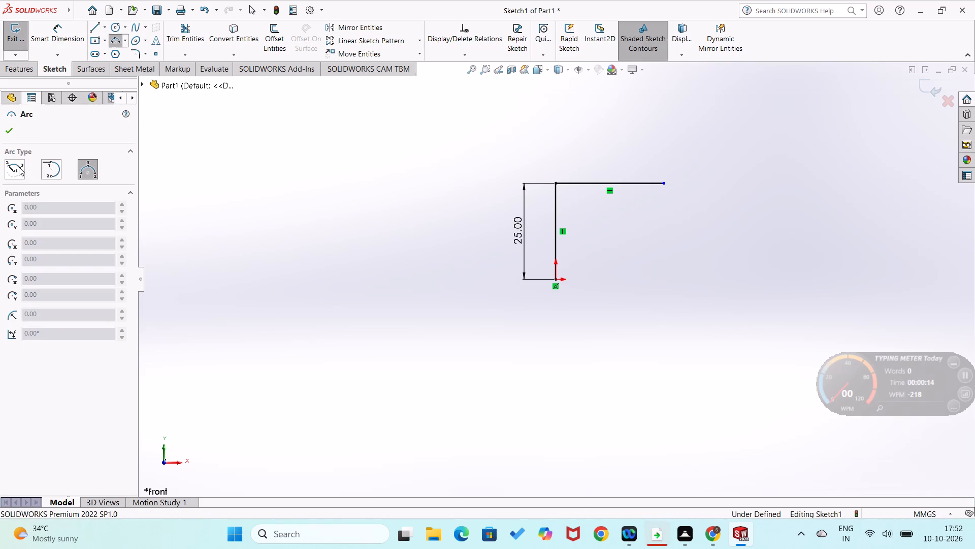
{"action": "left_click", "coordinate": [84, 171]}
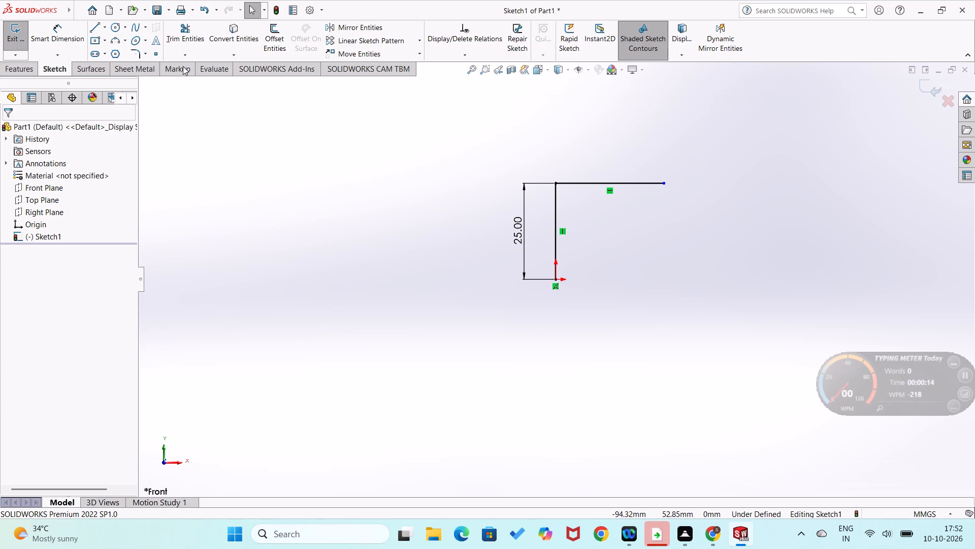
{"action": "left_click", "coordinate": [120, 39]}
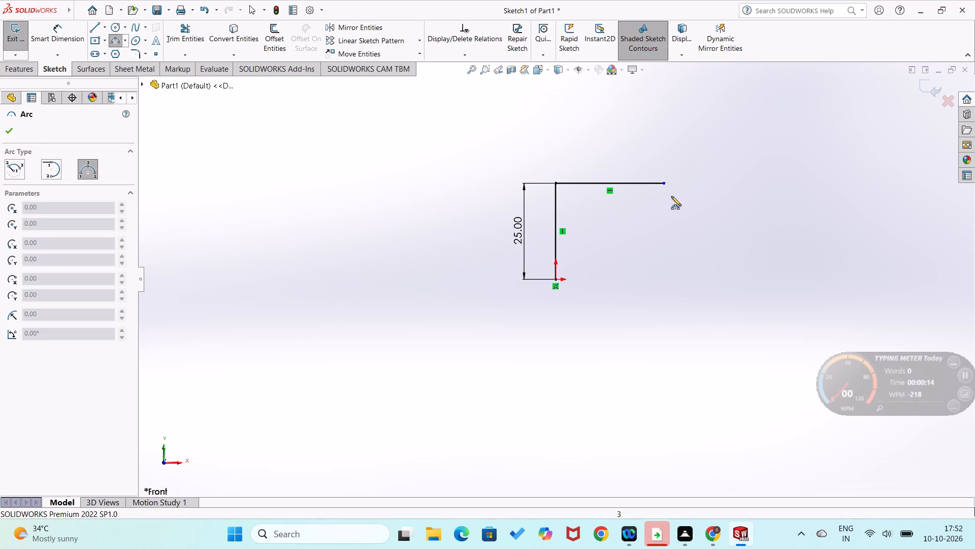
{"action": "left_click", "coordinate": [663, 185]}
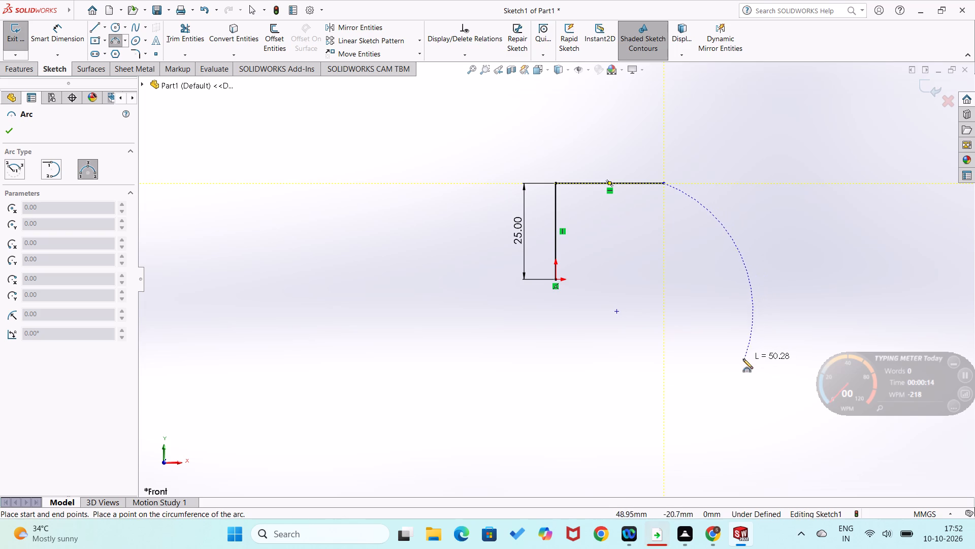
{"action": "left_click", "coordinate": [802, 338]}
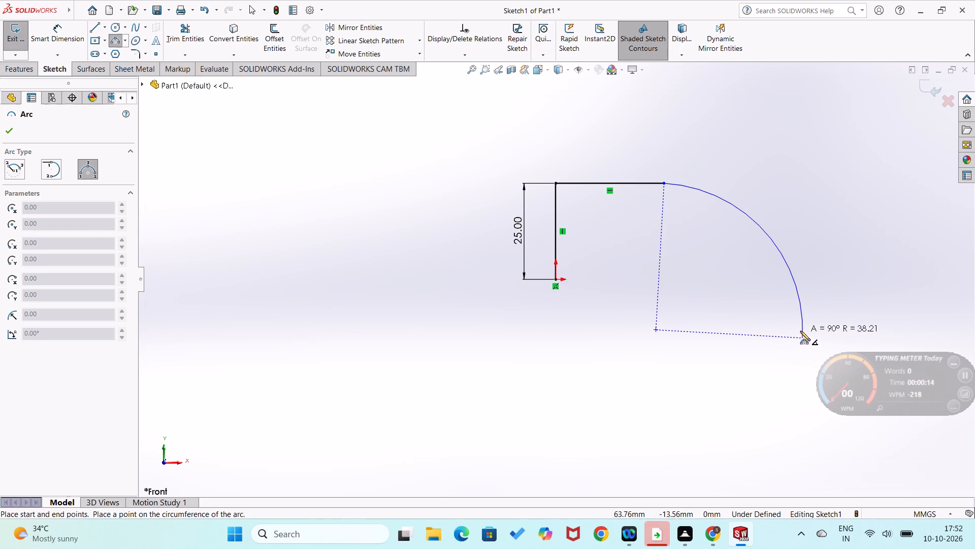
{"action": "left_click", "coordinate": [803, 320]}
Dimension the horizontal distance from the origin to the new arc's lower endpoint as 59 mm.
{"action": "right_click_drag", "start_coordinate": [839, 321], "coordinate": [838, 250]}
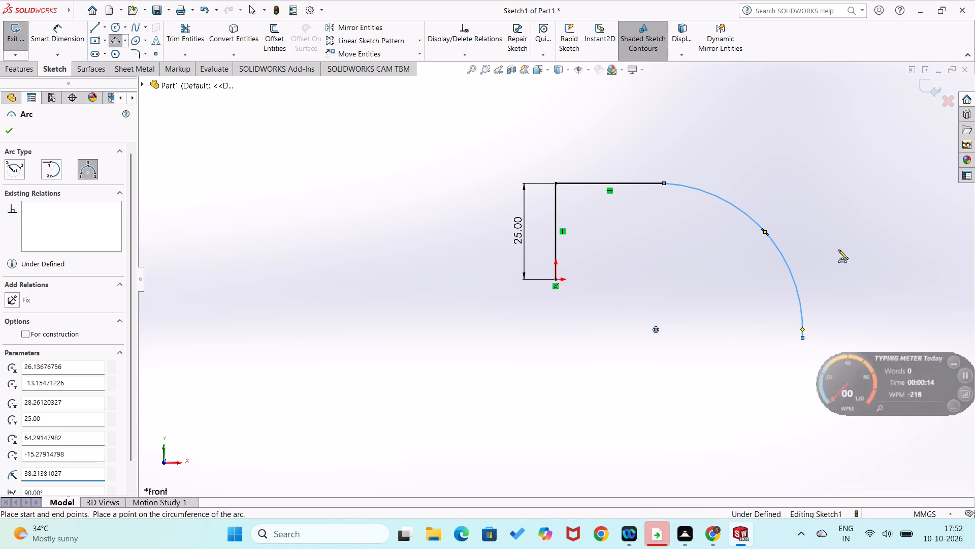
{"action": "right_click_drag", "start_coordinate": [838, 250], "coordinate": [832, 197]}
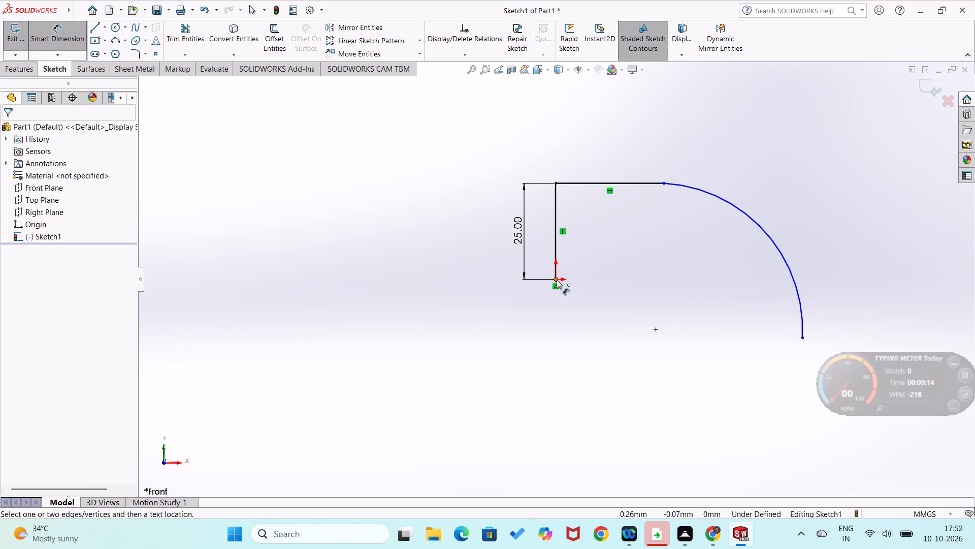
{"action": "left_click", "coordinate": [557, 280]}
{"action": "left_click", "coordinate": [802, 339]}
{"action": "left_click", "coordinate": [711, 362]}
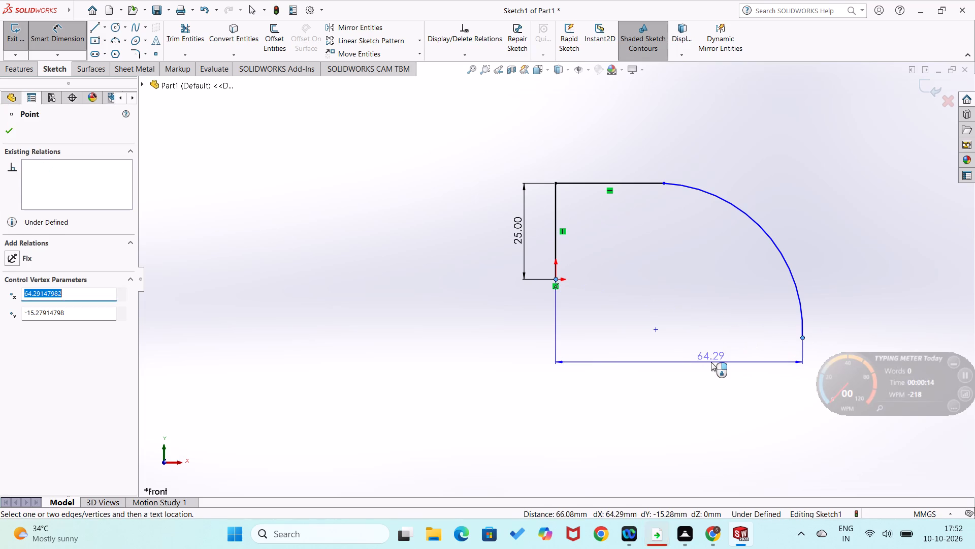
{"action": "type", "text": "59"}
{"action": "key", "text": "Return"}
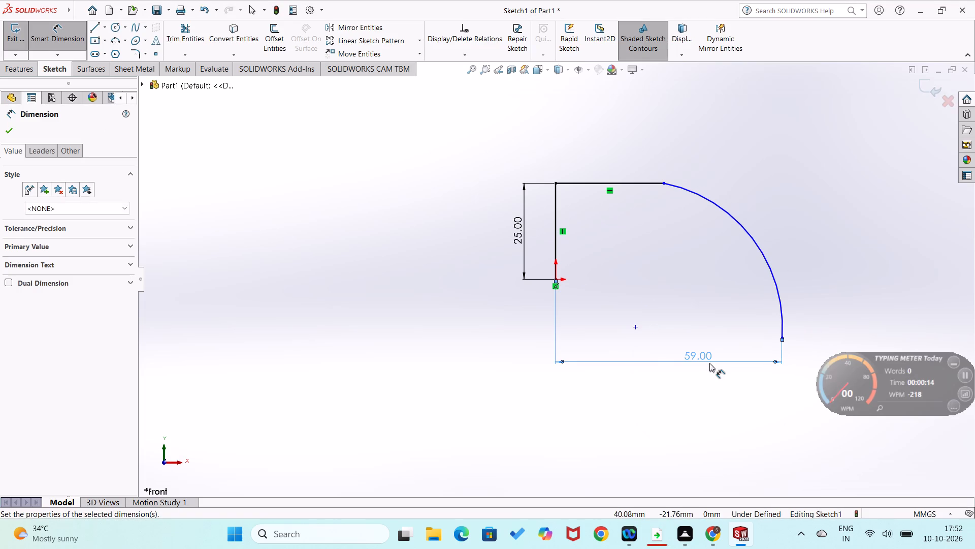
{"action": "left_click", "coordinate": [634, 396]}
Dimension the vertical distance between the profile's top corner and the arc's lower endpoint as 50 mm.
{"action": "left_click", "coordinate": [782, 336]}
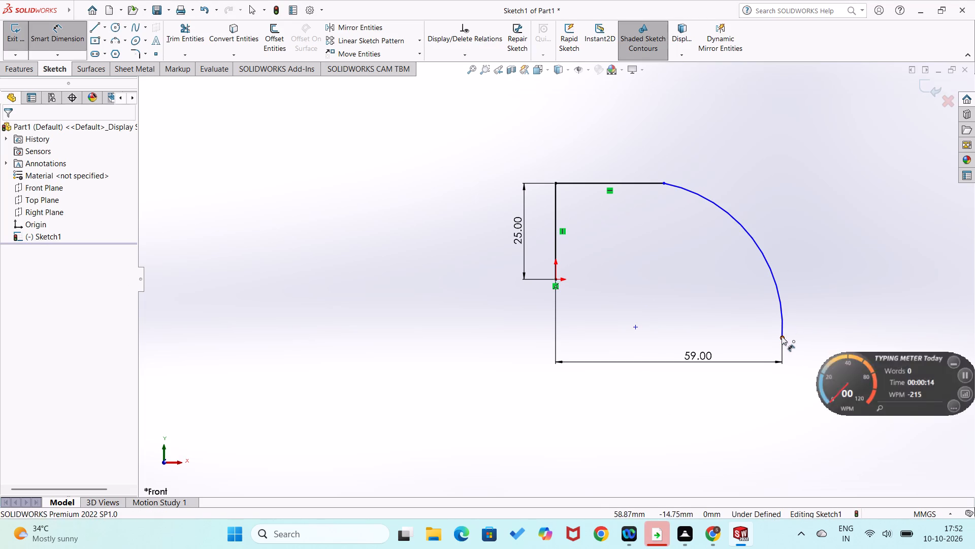
{"action": "left_click", "coordinate": [556, 185]}
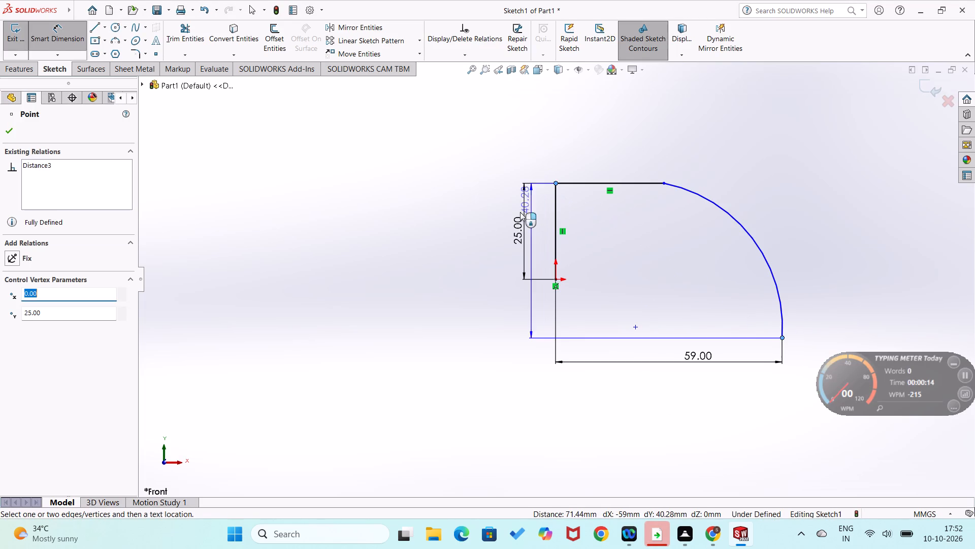
{"action": "left_click", "coordinate": [496, 229]}
{"action": "type", "text": "50"}
{"action": "key", "text": "Return"}
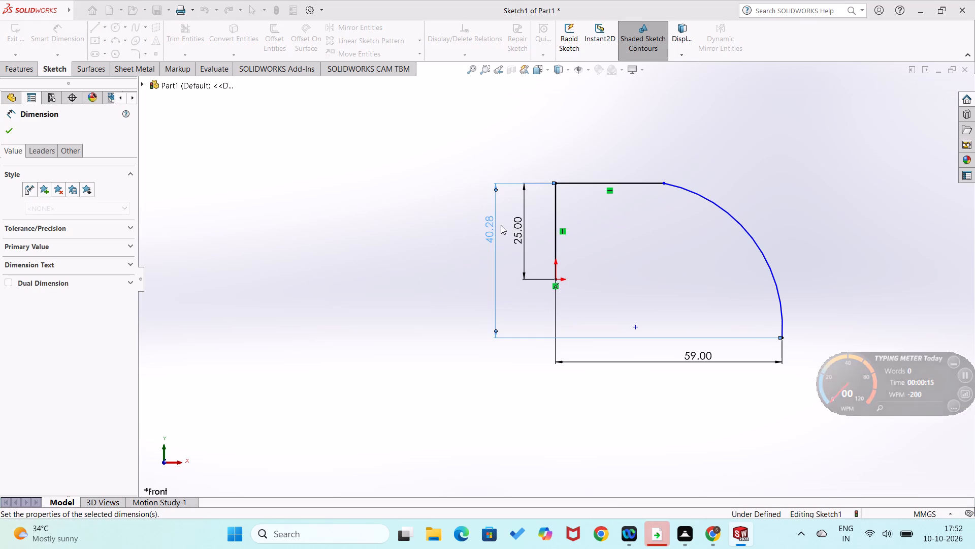
{"action": "left_click", "coordinate": [347, 252]}
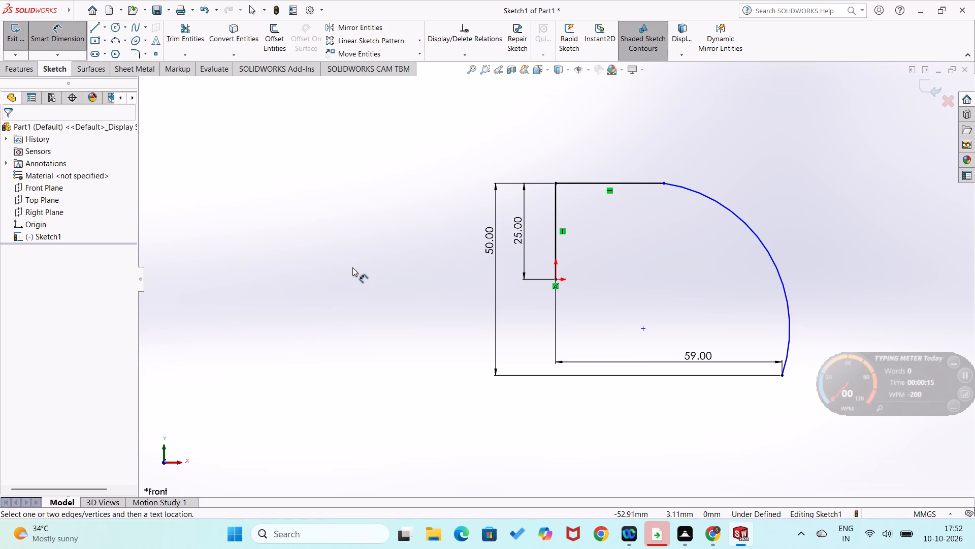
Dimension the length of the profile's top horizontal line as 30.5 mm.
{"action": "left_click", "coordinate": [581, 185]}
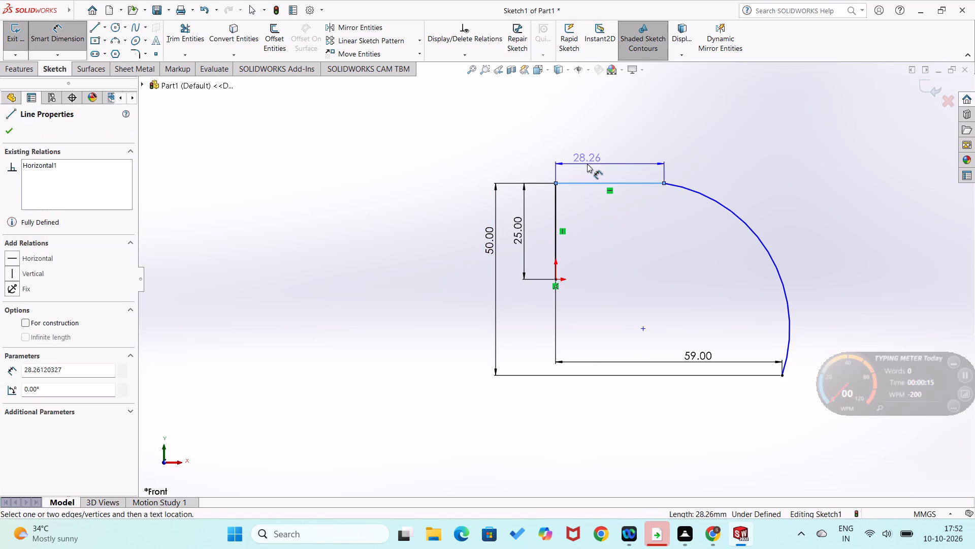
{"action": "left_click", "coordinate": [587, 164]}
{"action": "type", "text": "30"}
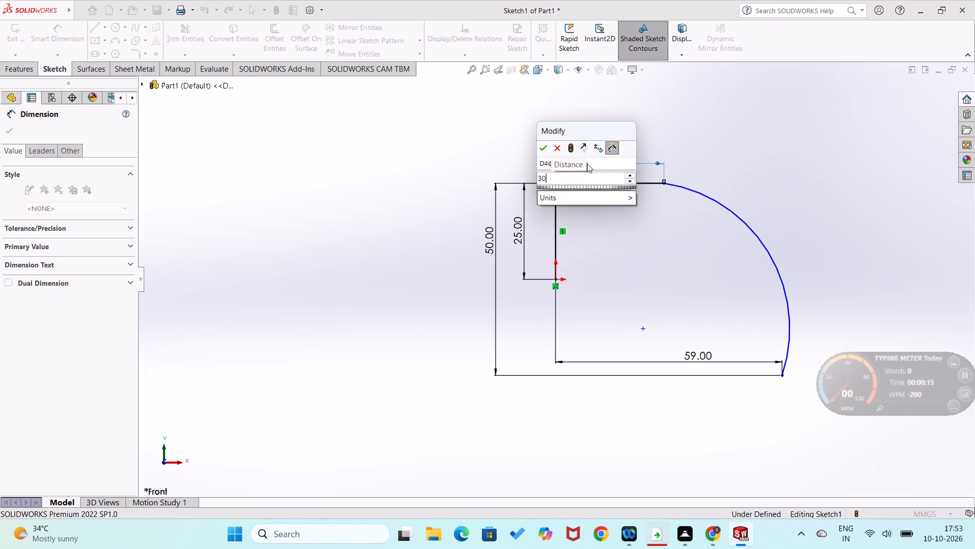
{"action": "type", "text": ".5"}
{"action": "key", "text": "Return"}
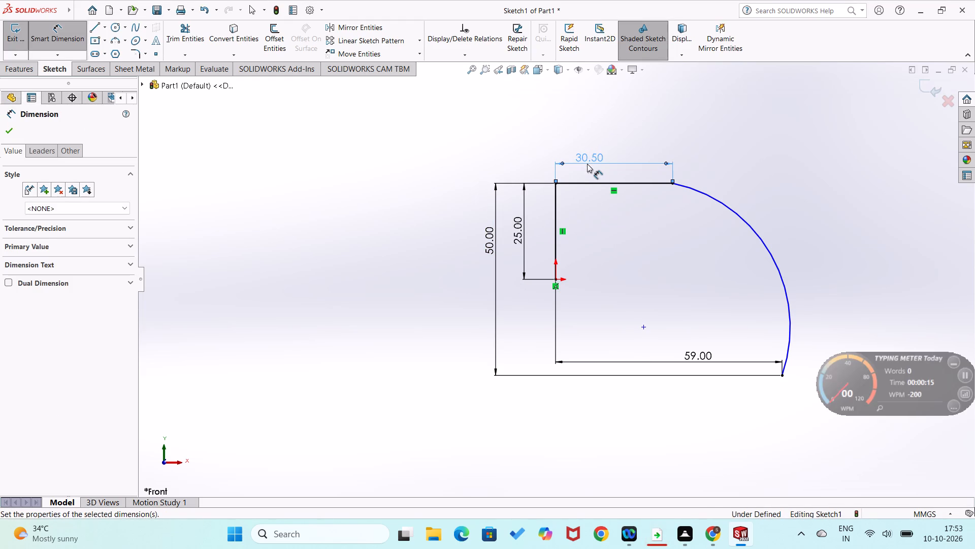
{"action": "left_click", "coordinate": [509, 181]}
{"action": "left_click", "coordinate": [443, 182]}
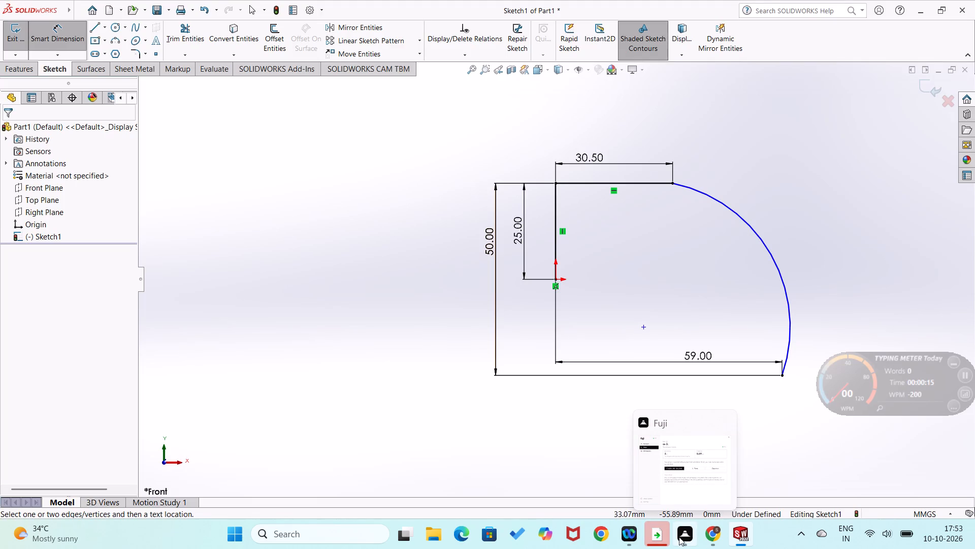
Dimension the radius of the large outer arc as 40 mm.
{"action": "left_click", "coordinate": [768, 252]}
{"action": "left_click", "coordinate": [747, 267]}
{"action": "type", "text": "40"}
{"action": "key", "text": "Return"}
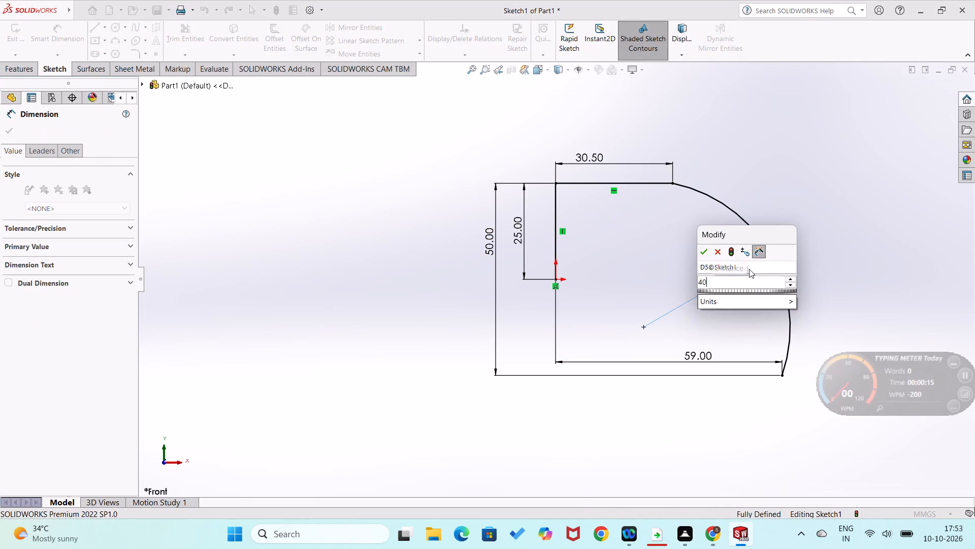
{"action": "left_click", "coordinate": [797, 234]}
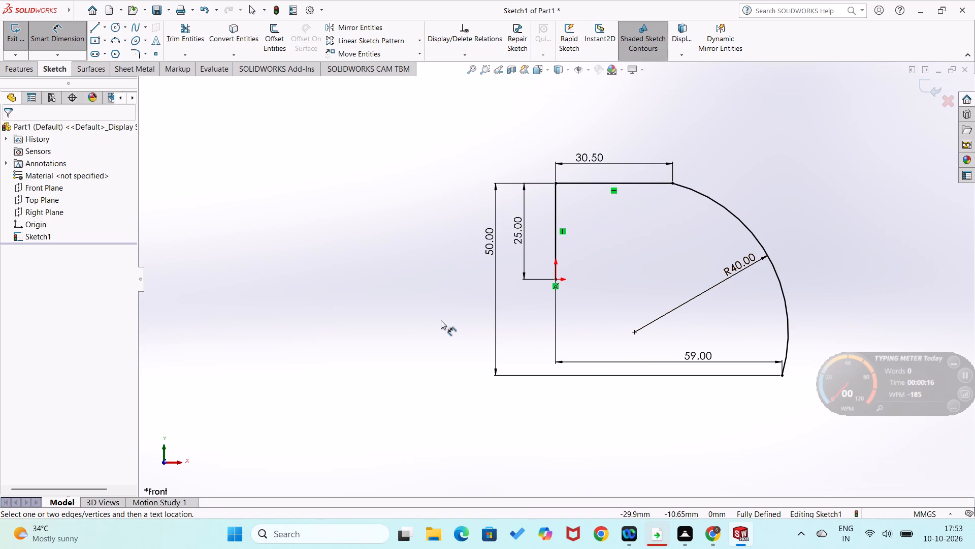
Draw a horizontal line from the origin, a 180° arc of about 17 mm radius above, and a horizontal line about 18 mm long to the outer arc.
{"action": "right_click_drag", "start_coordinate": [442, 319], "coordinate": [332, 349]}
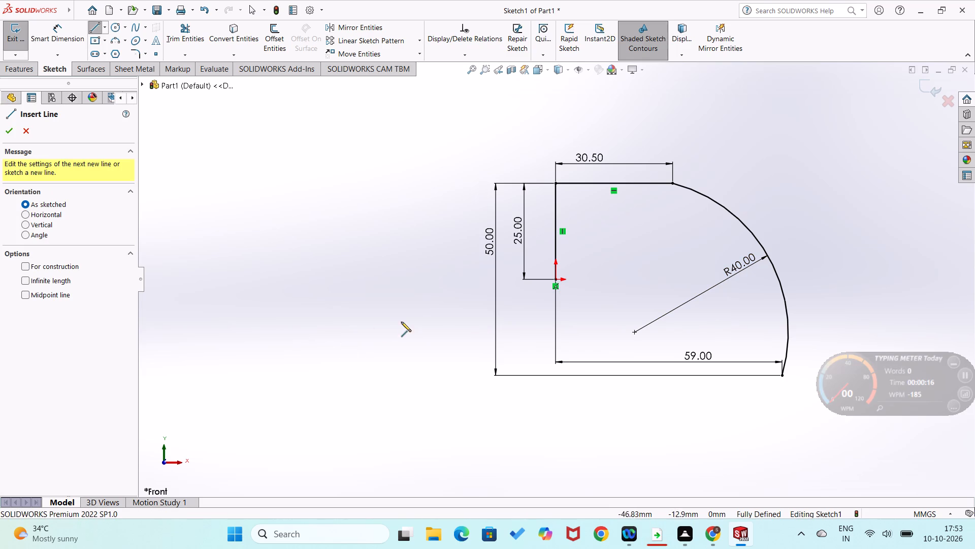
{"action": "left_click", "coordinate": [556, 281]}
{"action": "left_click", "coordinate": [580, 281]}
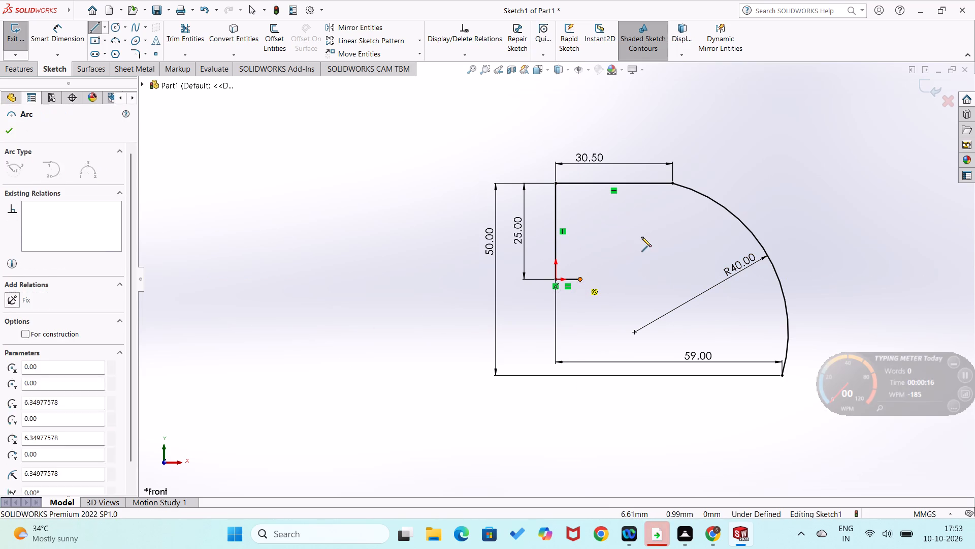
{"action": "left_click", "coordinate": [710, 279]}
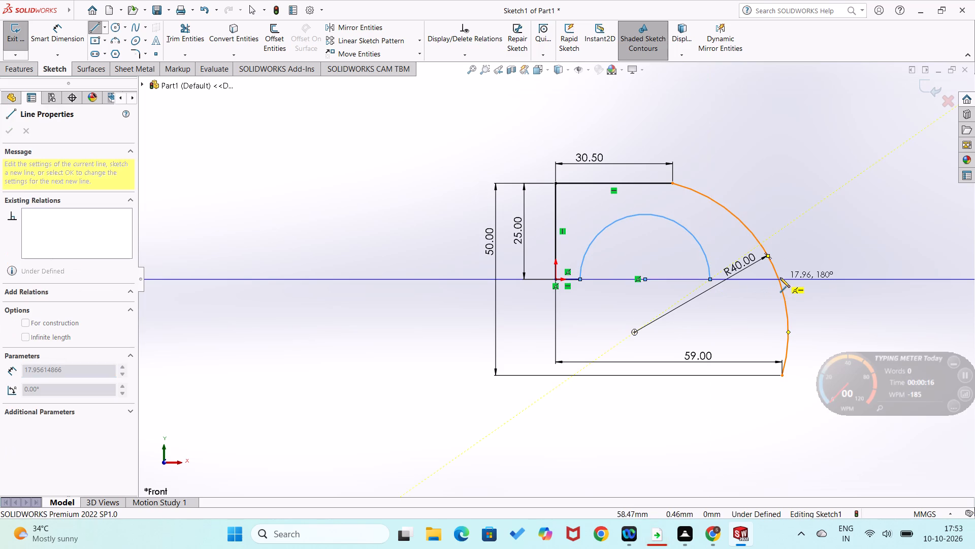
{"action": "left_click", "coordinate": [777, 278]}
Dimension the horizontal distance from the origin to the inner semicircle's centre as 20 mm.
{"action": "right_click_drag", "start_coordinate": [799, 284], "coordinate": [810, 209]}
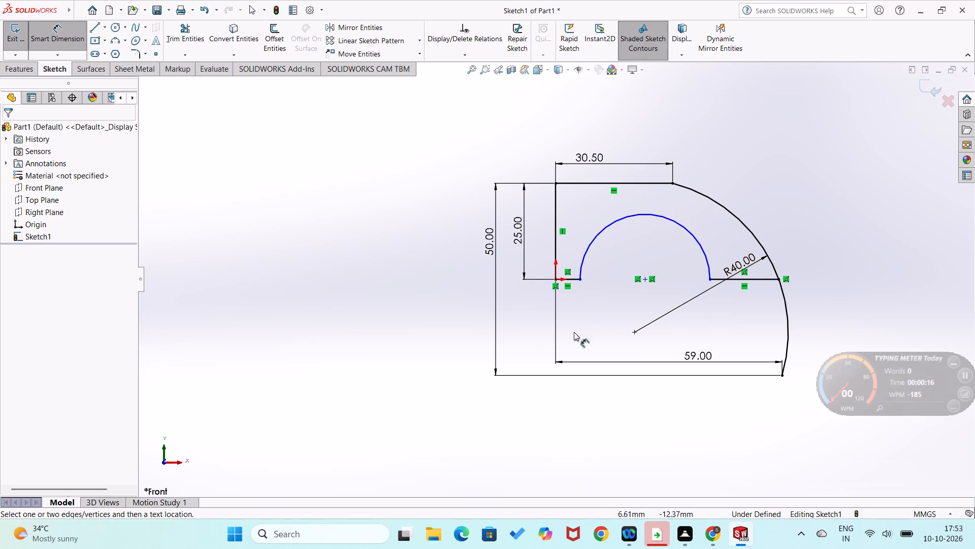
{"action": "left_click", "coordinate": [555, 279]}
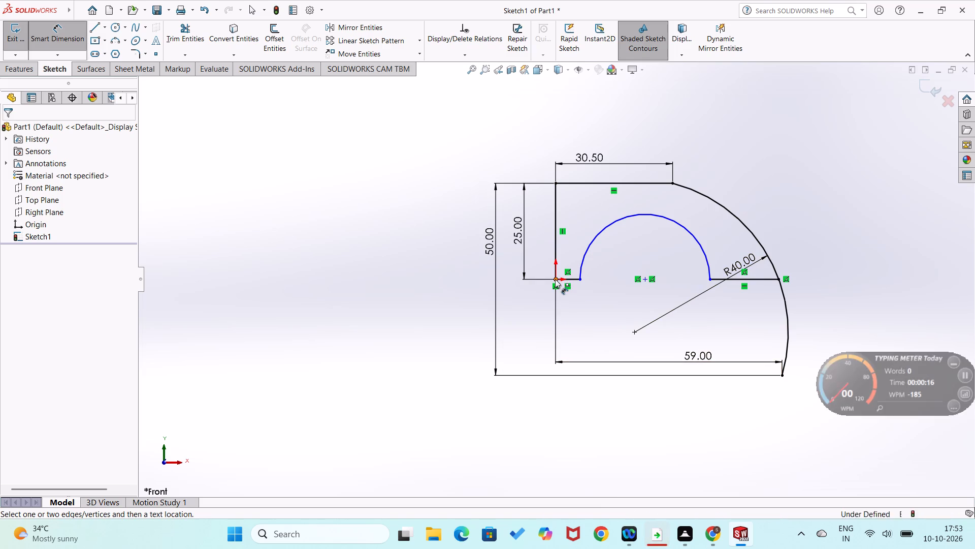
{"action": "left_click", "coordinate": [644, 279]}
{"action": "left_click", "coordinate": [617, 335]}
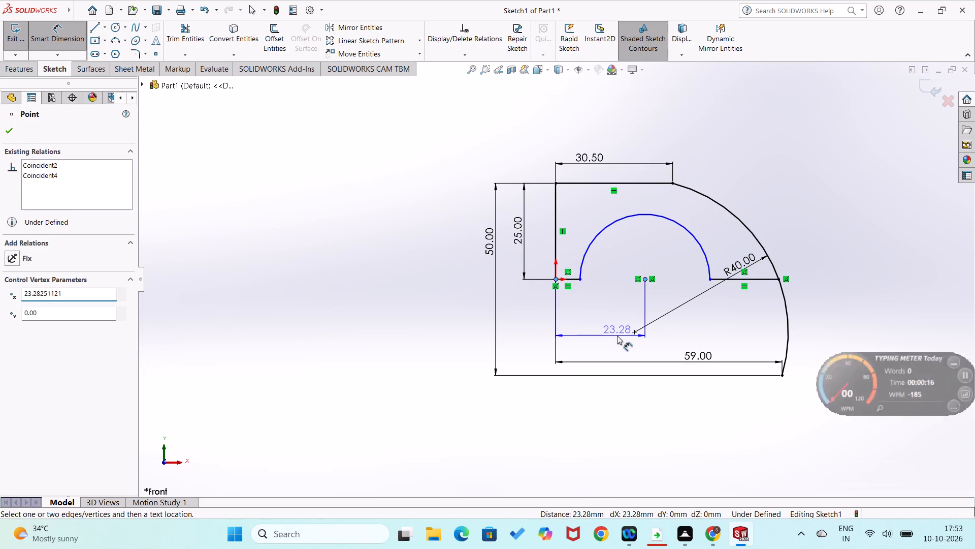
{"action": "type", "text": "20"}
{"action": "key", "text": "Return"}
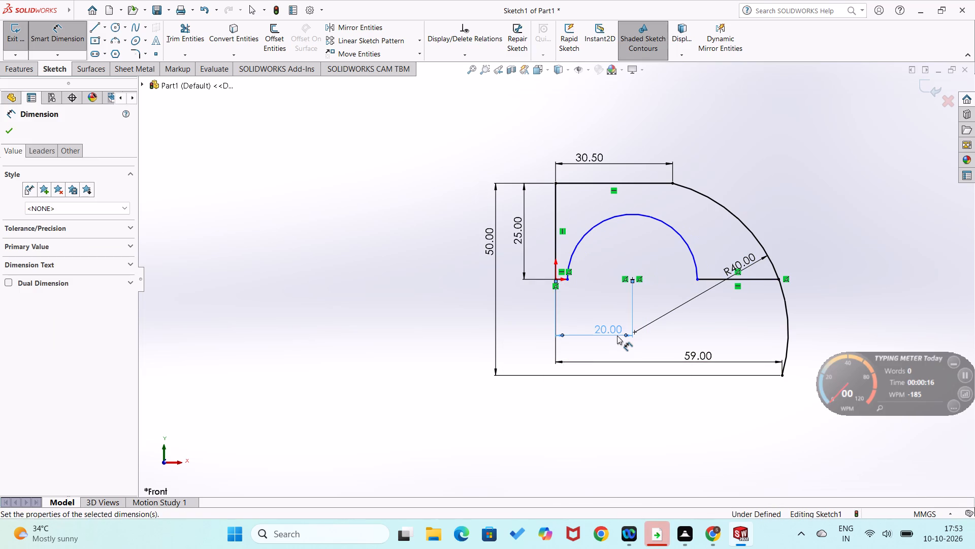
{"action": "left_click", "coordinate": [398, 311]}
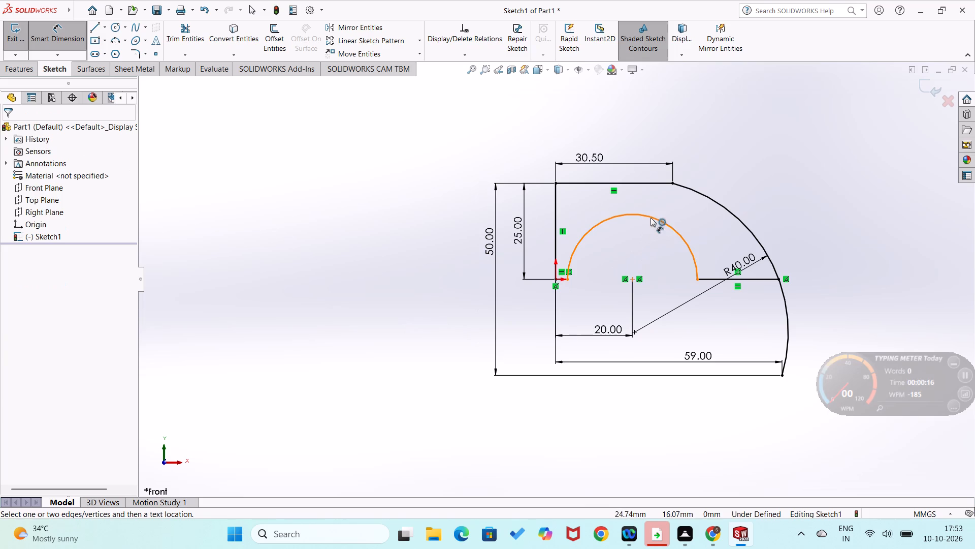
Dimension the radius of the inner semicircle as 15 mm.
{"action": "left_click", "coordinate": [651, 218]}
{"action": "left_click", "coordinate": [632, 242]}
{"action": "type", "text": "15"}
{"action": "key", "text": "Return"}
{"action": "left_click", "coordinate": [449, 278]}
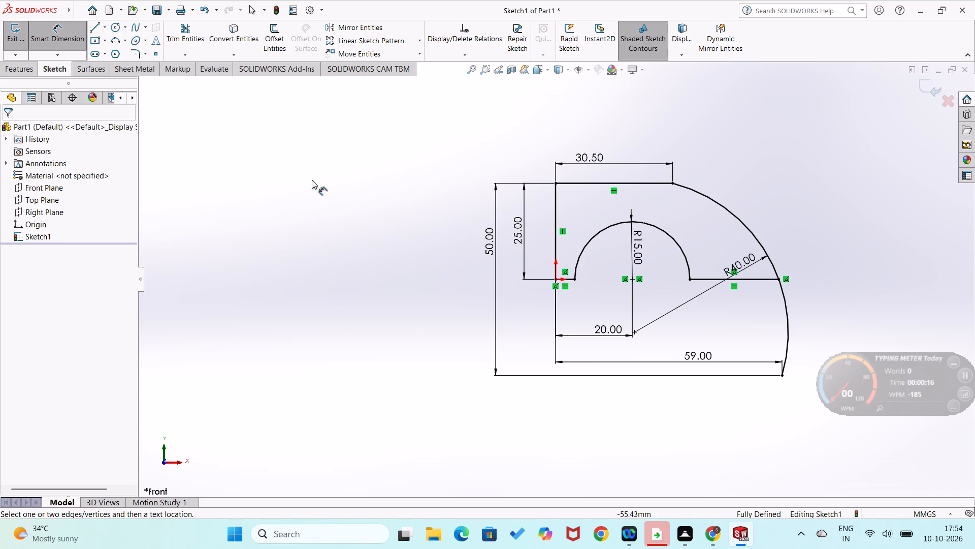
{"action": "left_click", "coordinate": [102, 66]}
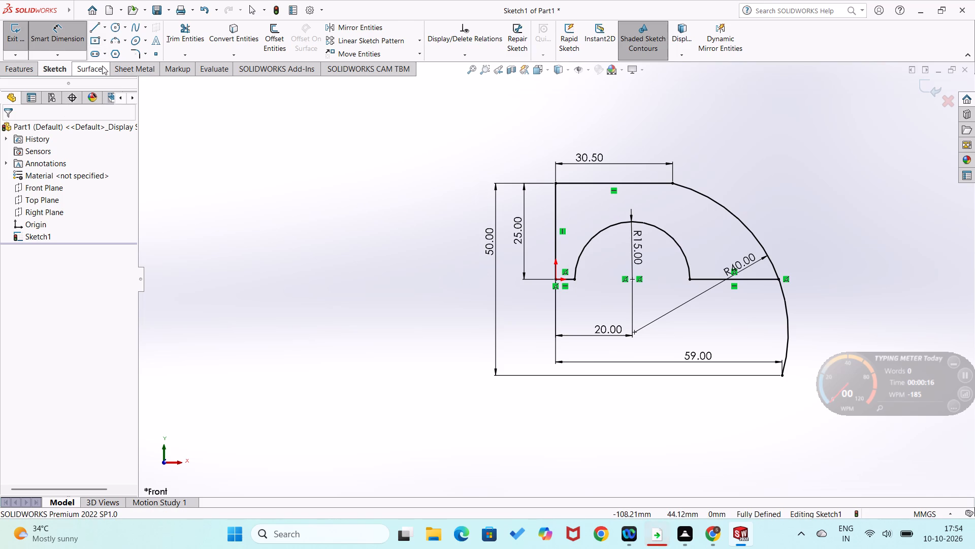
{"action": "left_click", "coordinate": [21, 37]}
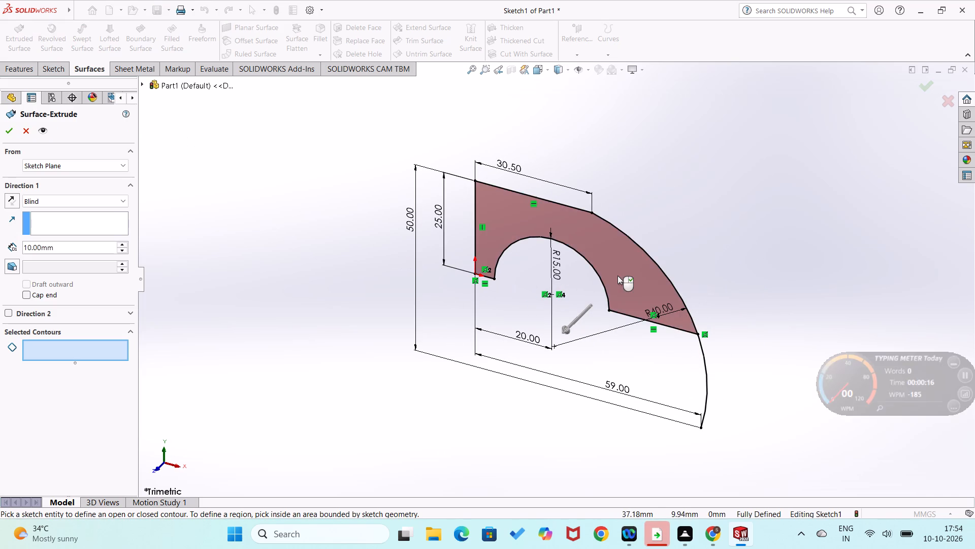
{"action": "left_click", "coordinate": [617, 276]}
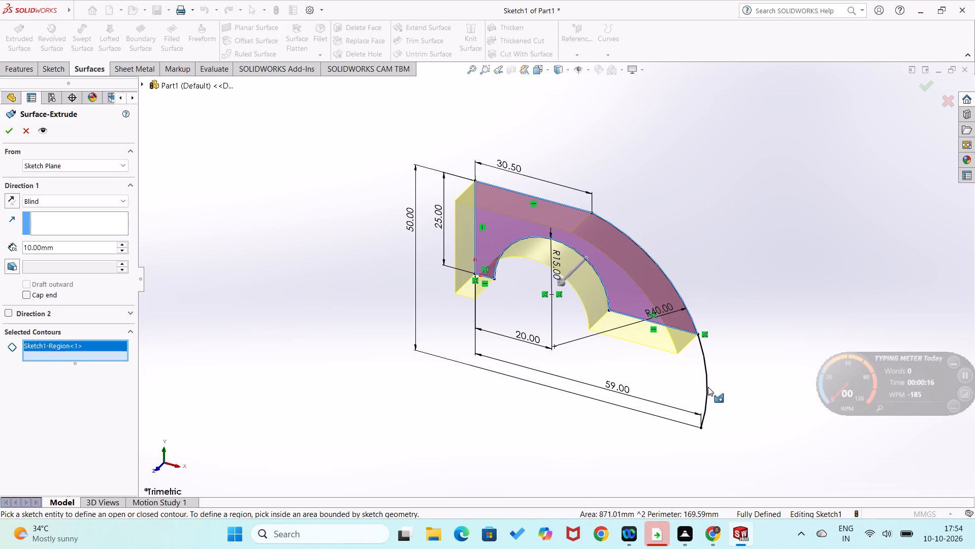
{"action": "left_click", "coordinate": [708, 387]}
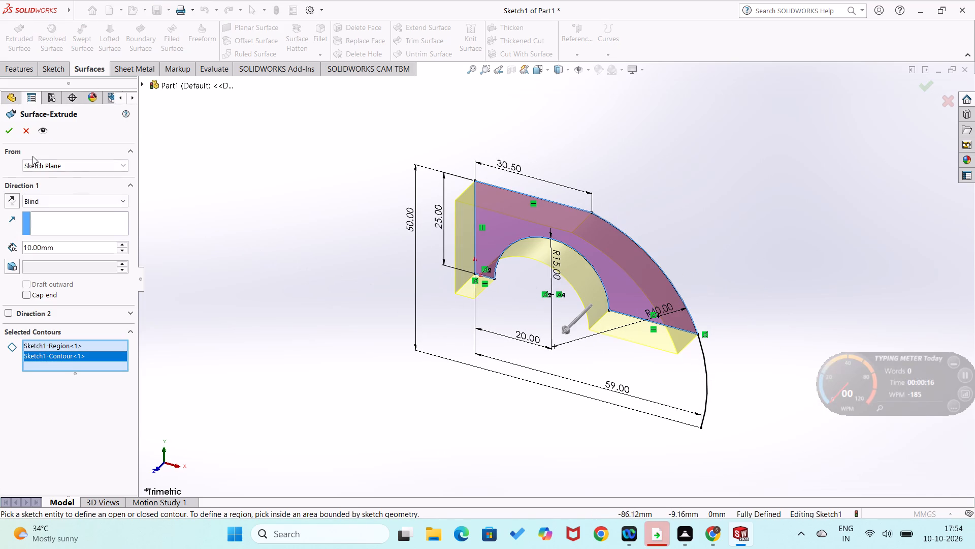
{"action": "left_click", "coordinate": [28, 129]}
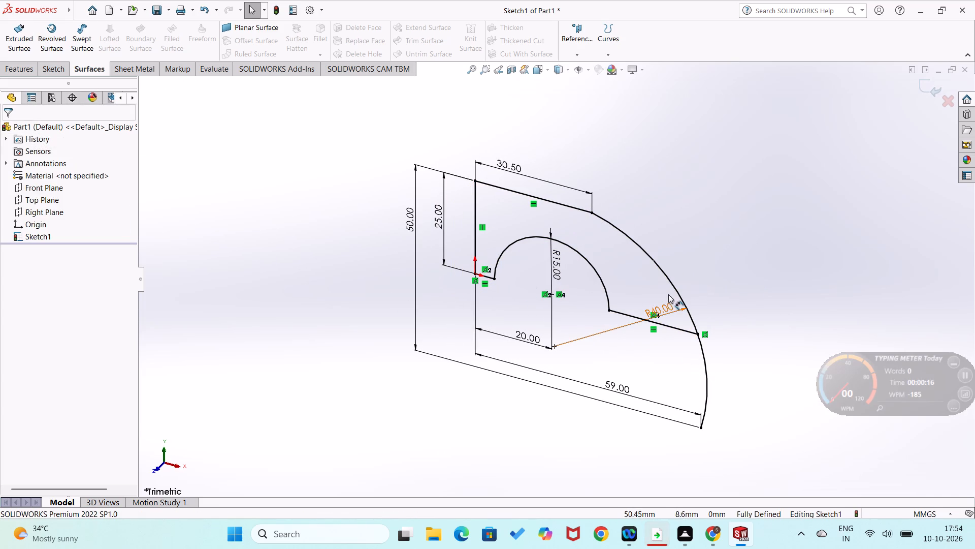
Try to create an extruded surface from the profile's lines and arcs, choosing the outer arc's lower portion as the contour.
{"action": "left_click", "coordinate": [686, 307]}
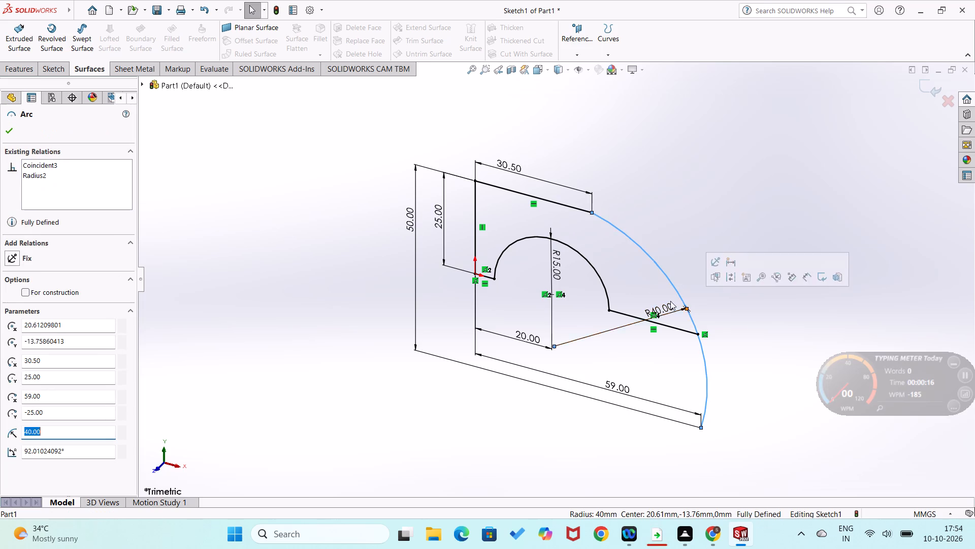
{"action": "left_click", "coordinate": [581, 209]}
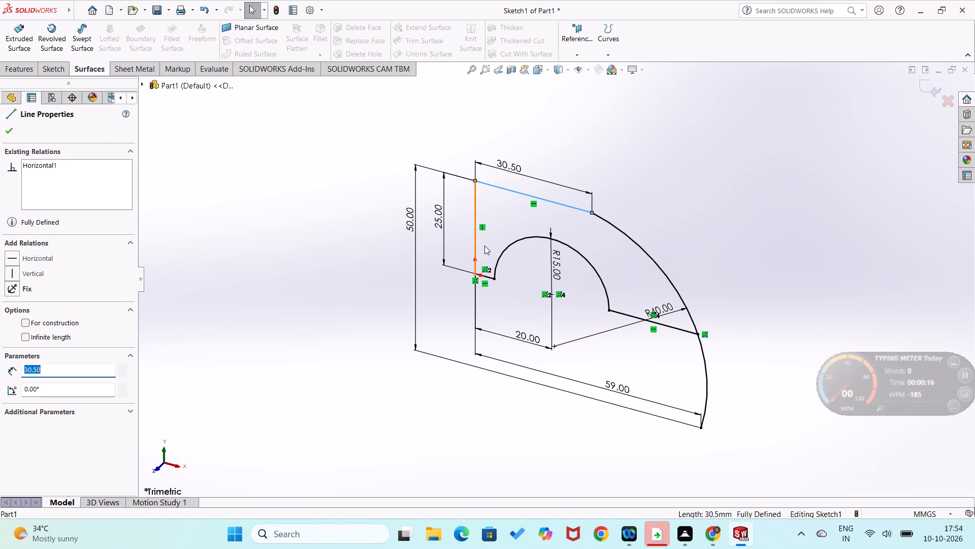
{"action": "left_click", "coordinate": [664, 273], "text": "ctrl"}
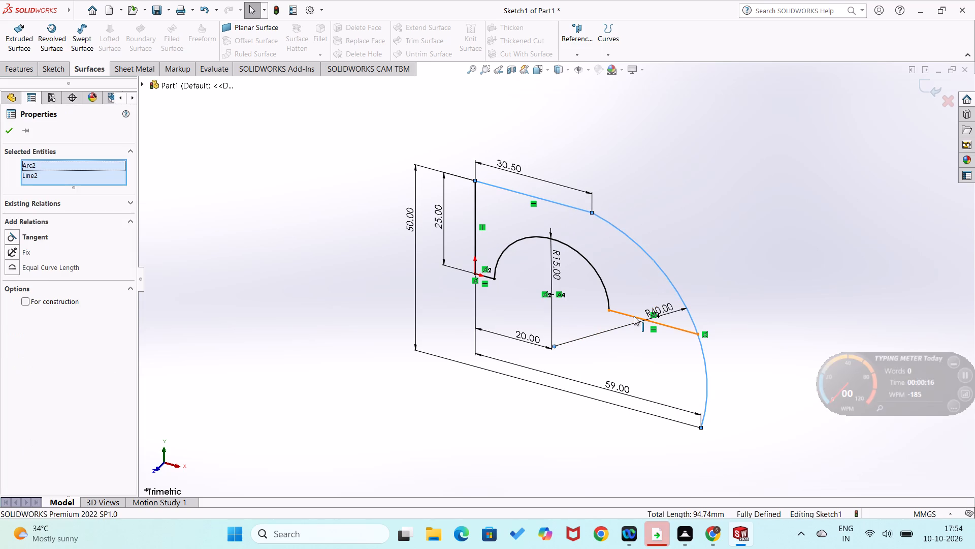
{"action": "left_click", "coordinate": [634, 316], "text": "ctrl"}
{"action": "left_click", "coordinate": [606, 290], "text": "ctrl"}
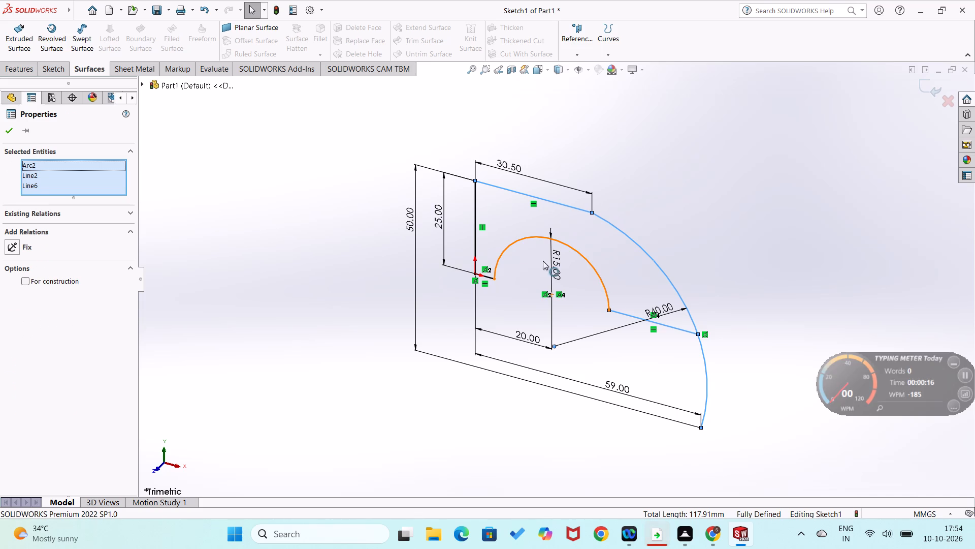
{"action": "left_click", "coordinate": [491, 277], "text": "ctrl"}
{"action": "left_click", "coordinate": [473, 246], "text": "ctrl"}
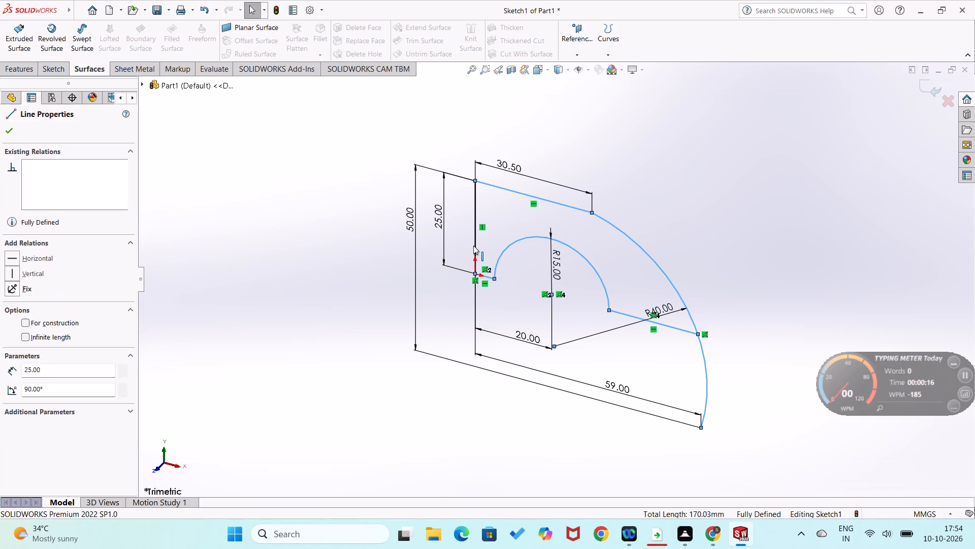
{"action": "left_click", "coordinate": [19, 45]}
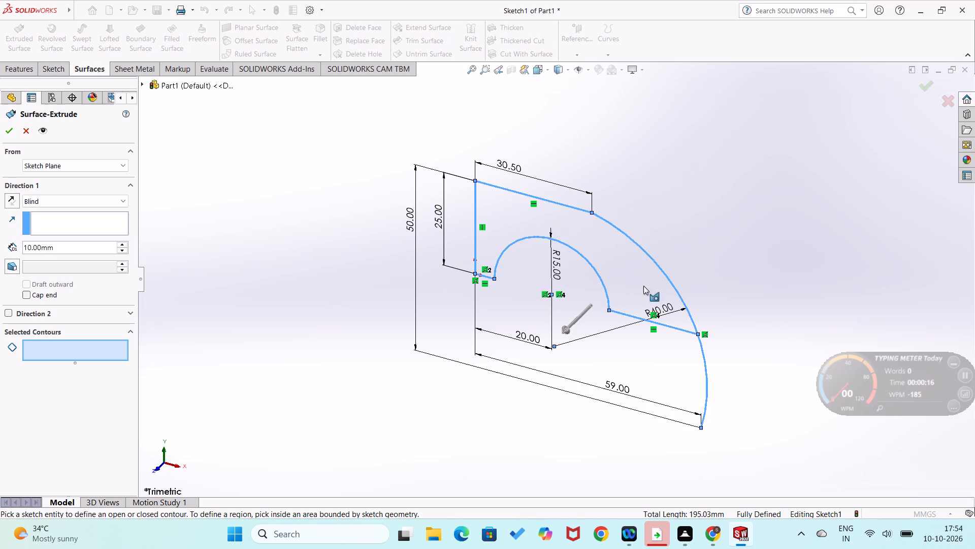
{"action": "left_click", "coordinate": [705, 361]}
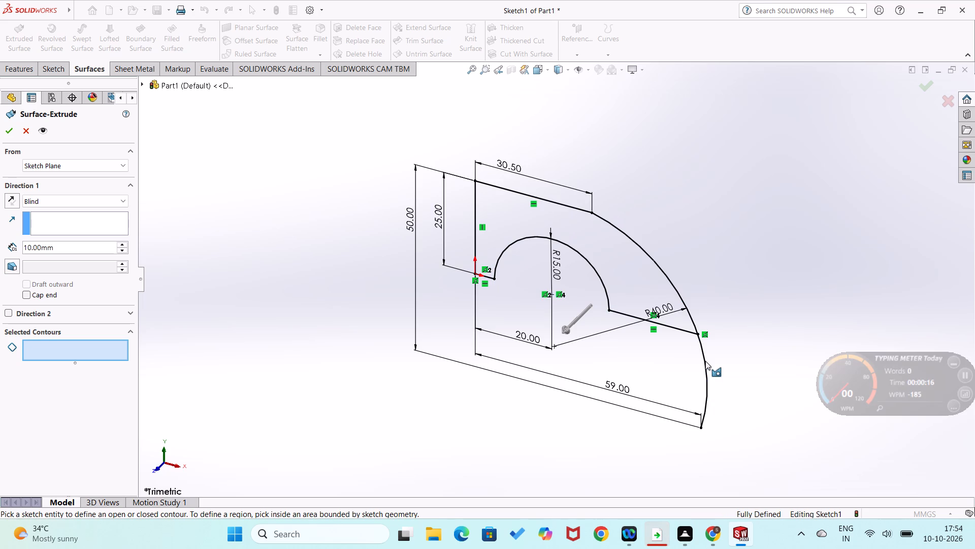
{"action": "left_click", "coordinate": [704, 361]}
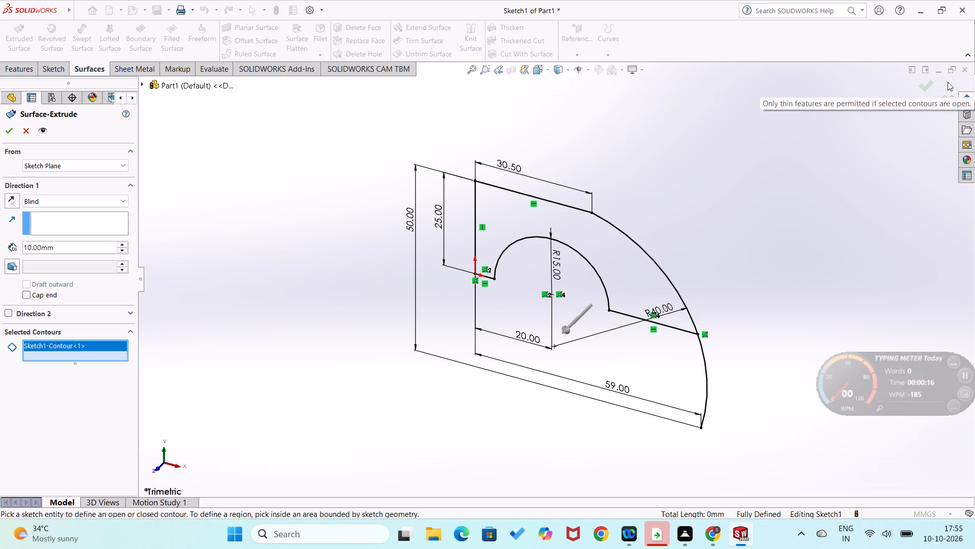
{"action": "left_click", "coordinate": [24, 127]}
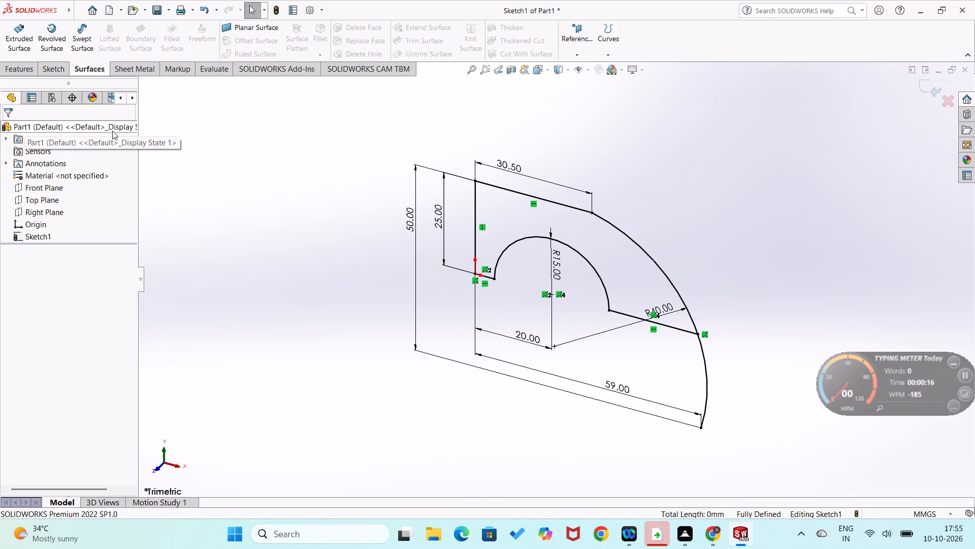
Close the current part without saving its changes.
{"action": "left_click", "coordinate": [966, 68]}
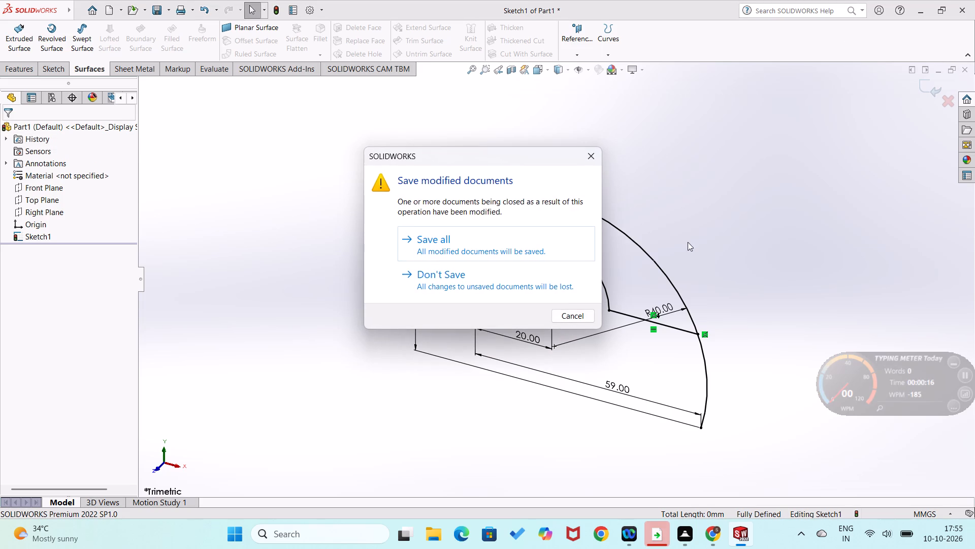
{"action": "left_click", "coordinate": [563, 293]}
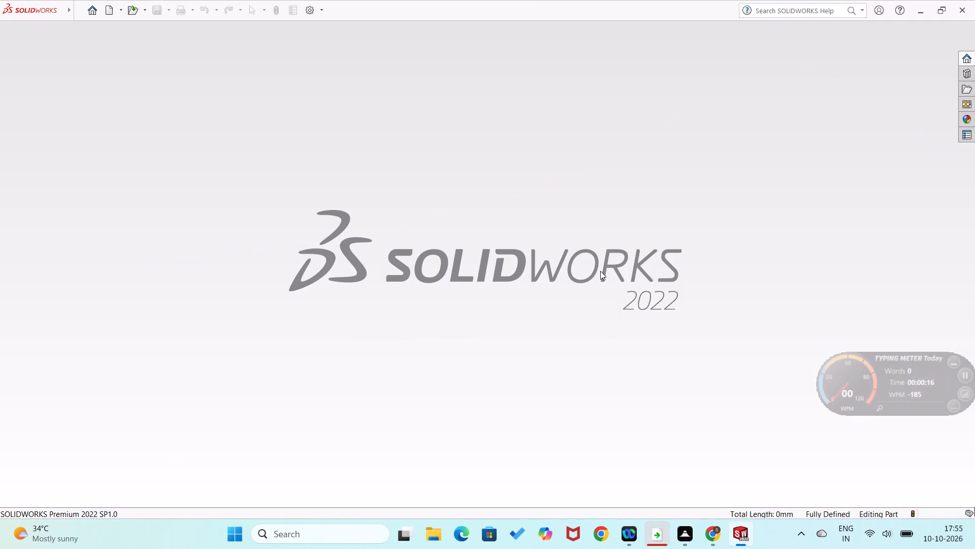
Create a new part document.
{"action": "left_click", "coordinate": [60, 52]}
{"action": "left_click", "coordinate": [90, 13]}
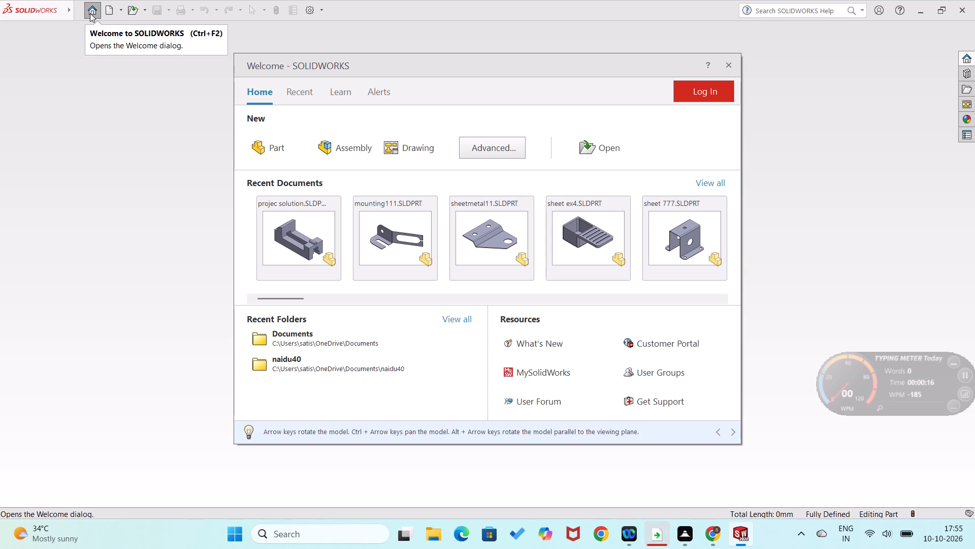
{"action": "left_click", "coordinate": [279, 149]}
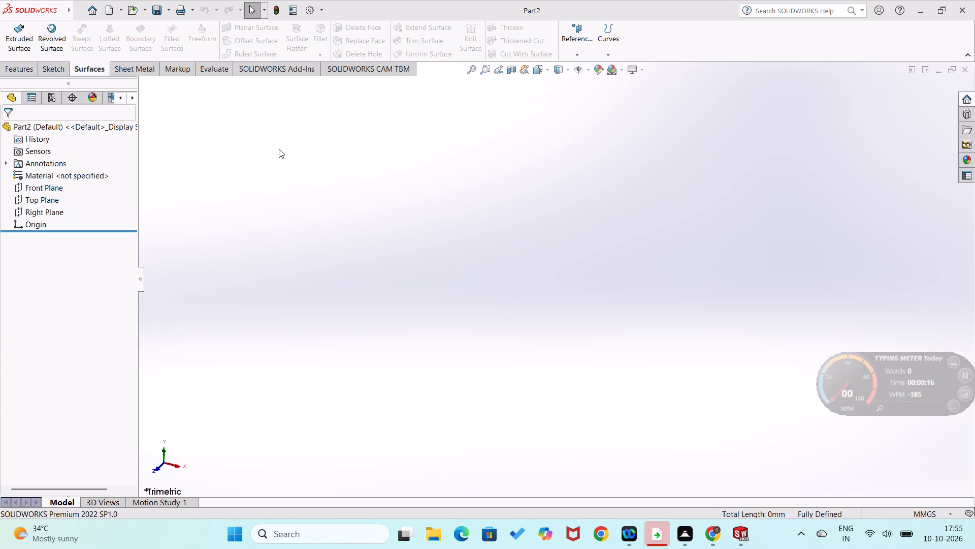
Sketch a corner rectangle about 123 mm by 15 mm on the Front Plane, starting at the origin.
{"action": "right_click", "coordinate": [30, 185]}
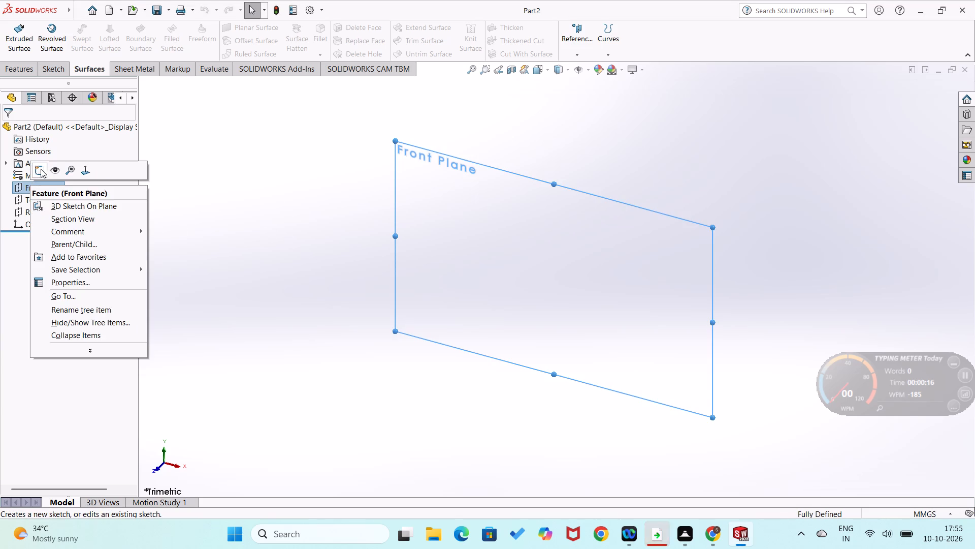
{"action": "left_click", "coordinate": [41, 169]}
{"action": "left_click_drag", "start_coordinate": [279, 258], "coordinate": [198, 287]}
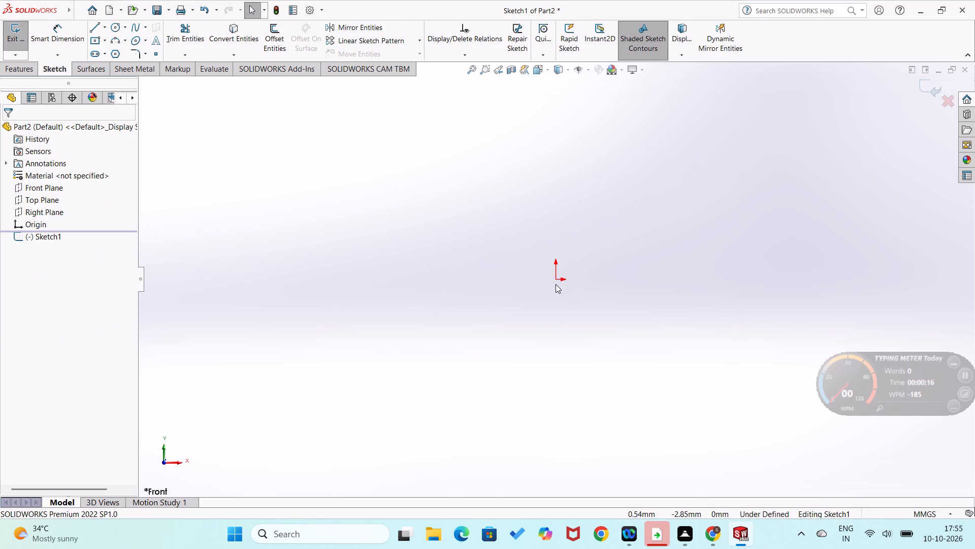
{"action": "right_click_drag", "start_coordinate": [574, 311], "coordinate": [520, 328]}
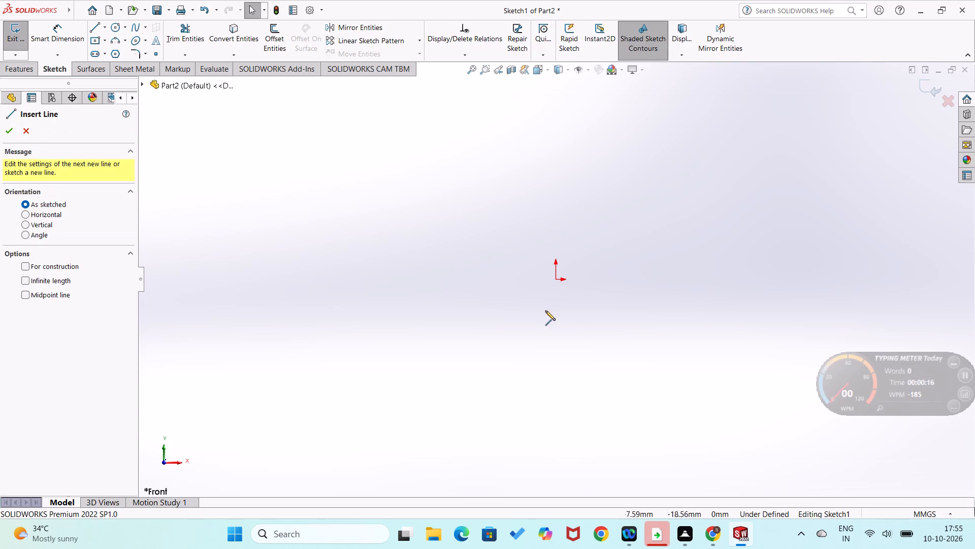
{"action": "right_click_drag", "start_coordinate": [578, 308], "coordinate": [575, 361]}
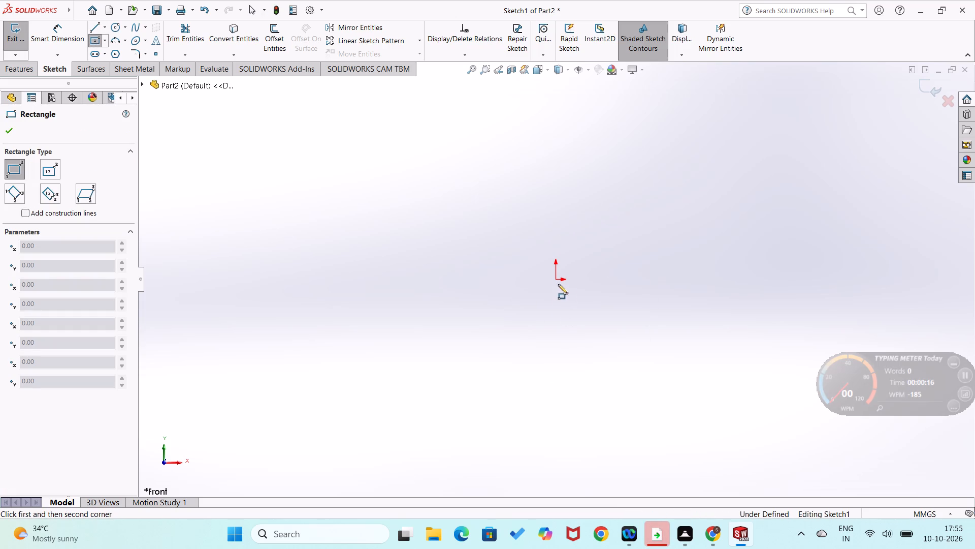
{"action": "left_click", "coordinate": [556, 279]}
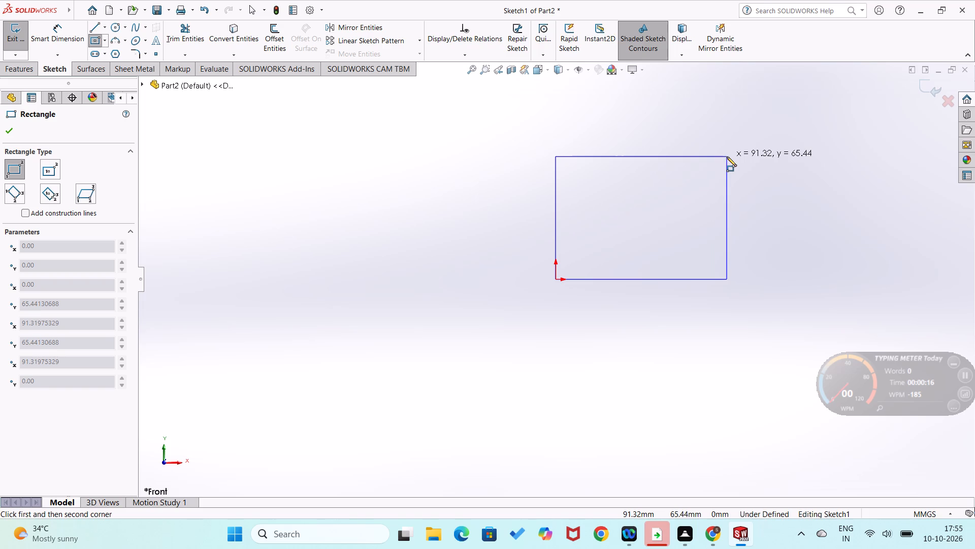
{"action": "left_click", "coordinate": [786, 251]}
Dimension the rectangle's bottom edge as 70 mm and its vertical edge at the origin as 10 mm.
{"action": "right_click_drag", "start_coordinate": [451, 305], "coordinate": [444, 206]}
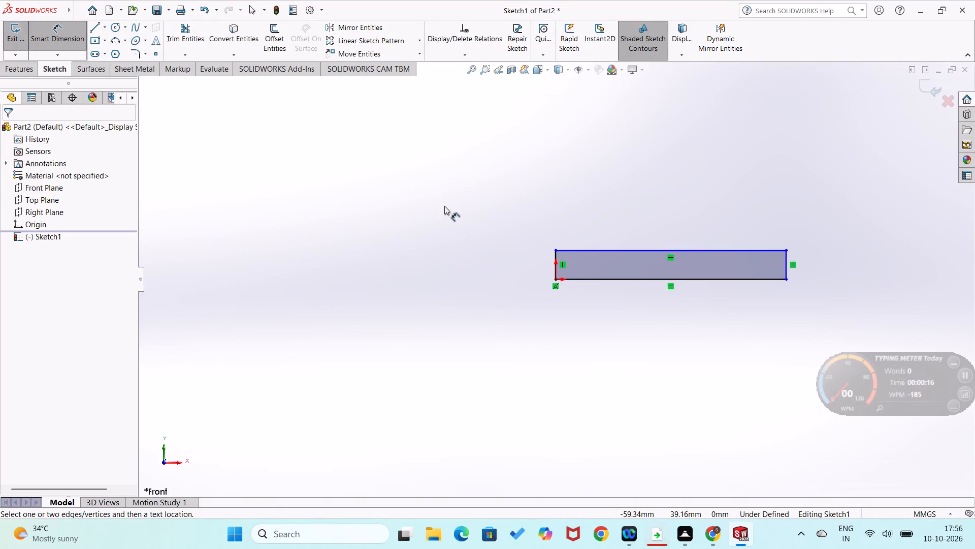
{"action": "left_click", "coordinate": [615, 277]}
{"action": "left_click", "coordinate": [615, 297]}
{"action": "type", "text": "70"}
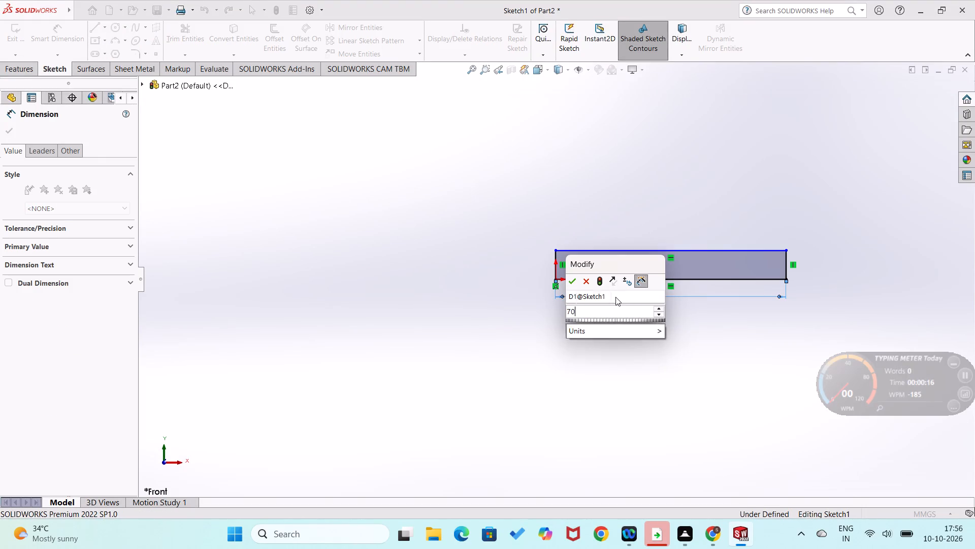
{"action": "key", "text": "Return"}
{"action": "left_click", "coordinate": [527, 334]}
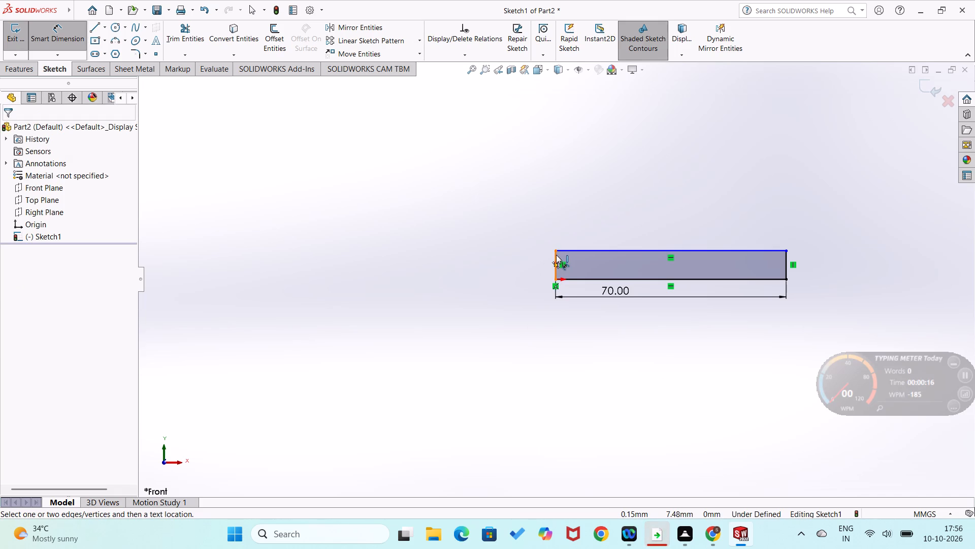
{"action": "left_click", "coordinate": [556, 255]}
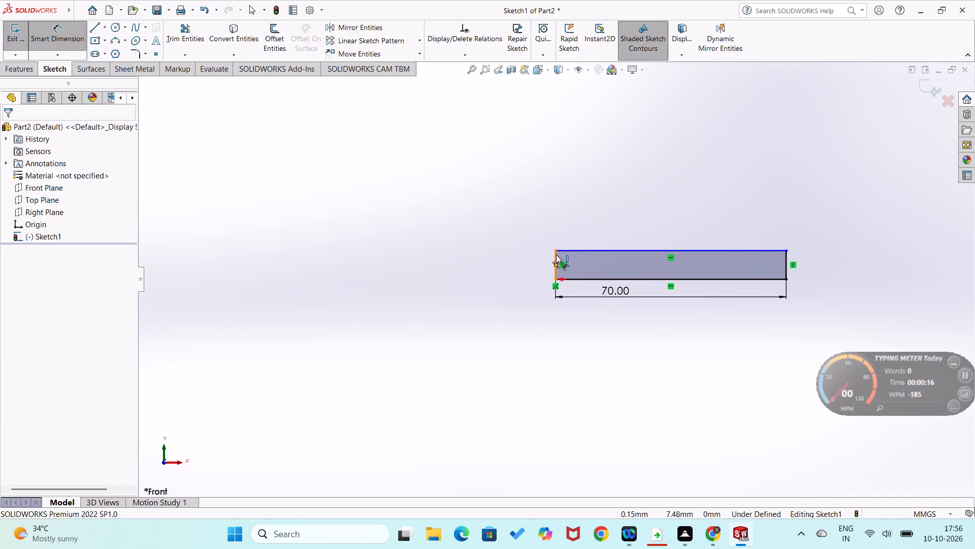
{"action": "left_click", "coordinate": [533, 266]}
{"action": "type", "text": "10"}
{"action": "key", "text": "Return"}
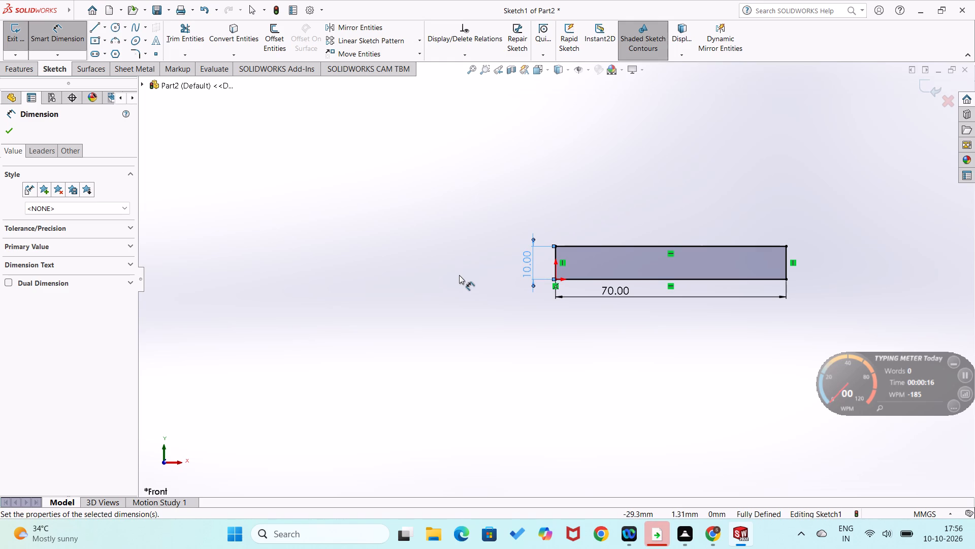
{"action": "left_click", "coordinate": [444, 275]}
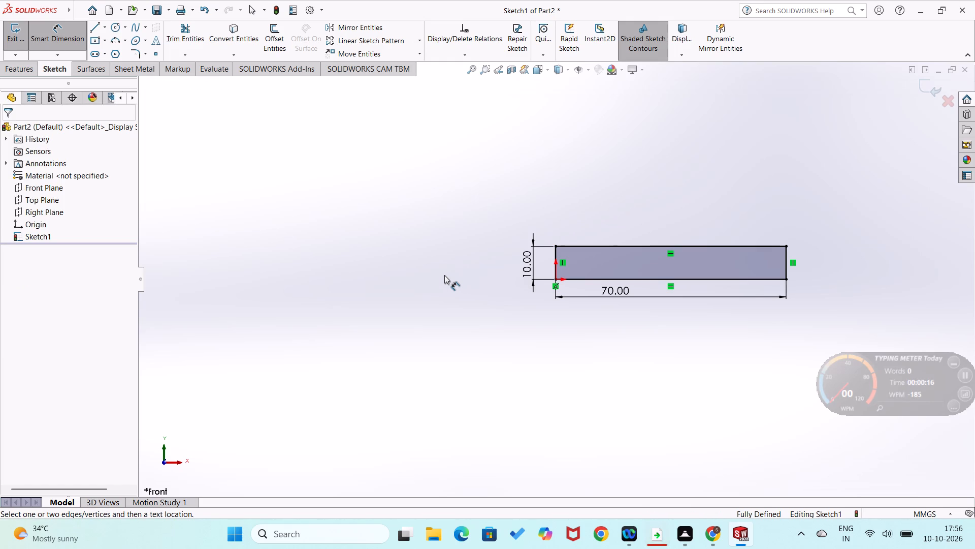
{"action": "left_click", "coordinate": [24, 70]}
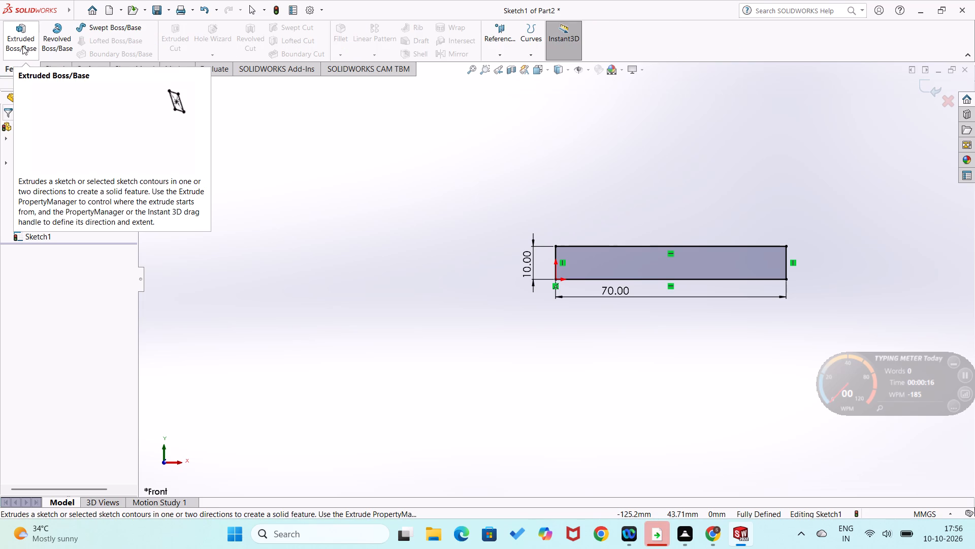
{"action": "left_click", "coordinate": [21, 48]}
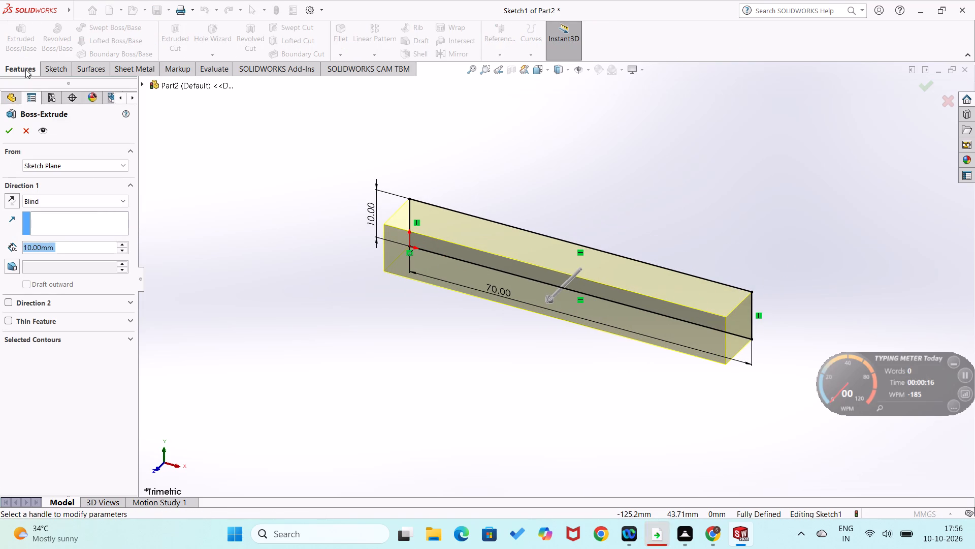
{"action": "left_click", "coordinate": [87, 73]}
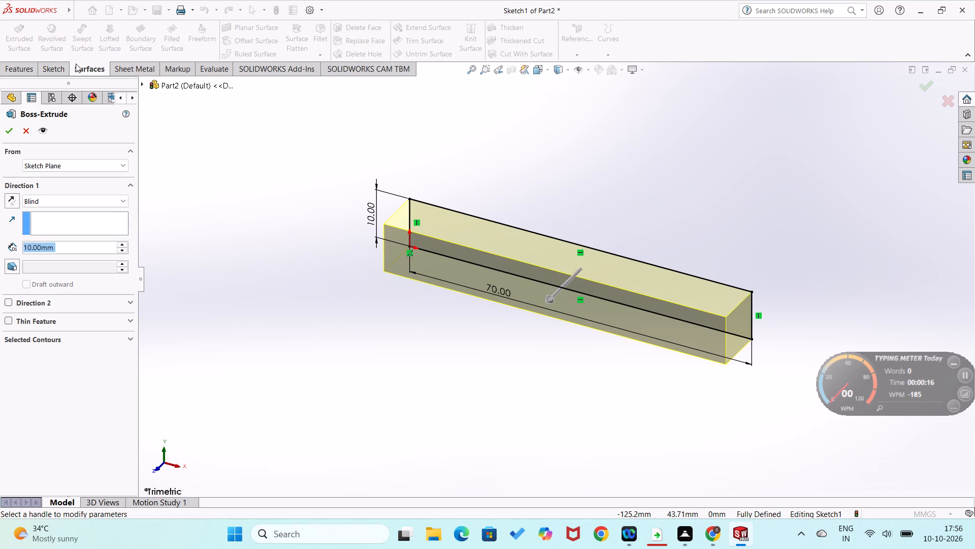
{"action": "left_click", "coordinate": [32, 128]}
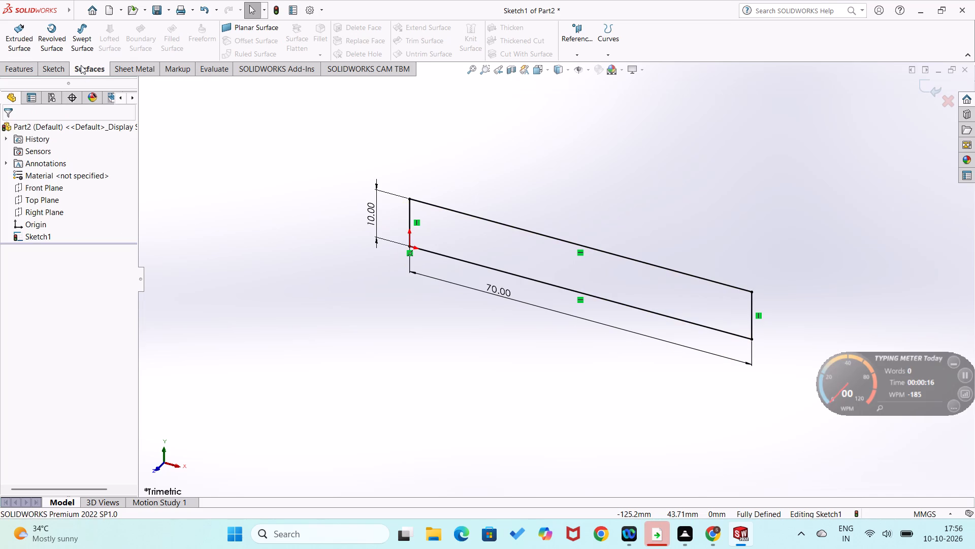
Create a blind extruded surface from the rectangle sketch with a depth of 1 mm.
{"action": "left_click", "coordinate": [88, 73]}
{"action": "left_click", "coordinate": [28, 45]}
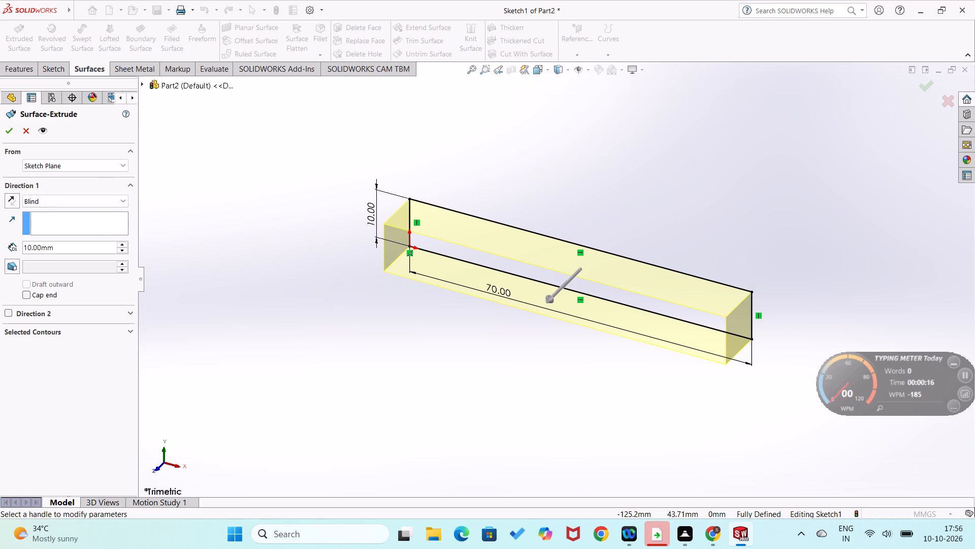
{"action": "left_click_drag", "start_coordinate": [86, 247], "coordinate": [6, 231]}
{"action": "key", "text": "1"}
{"action": "key", "text": "Return"}
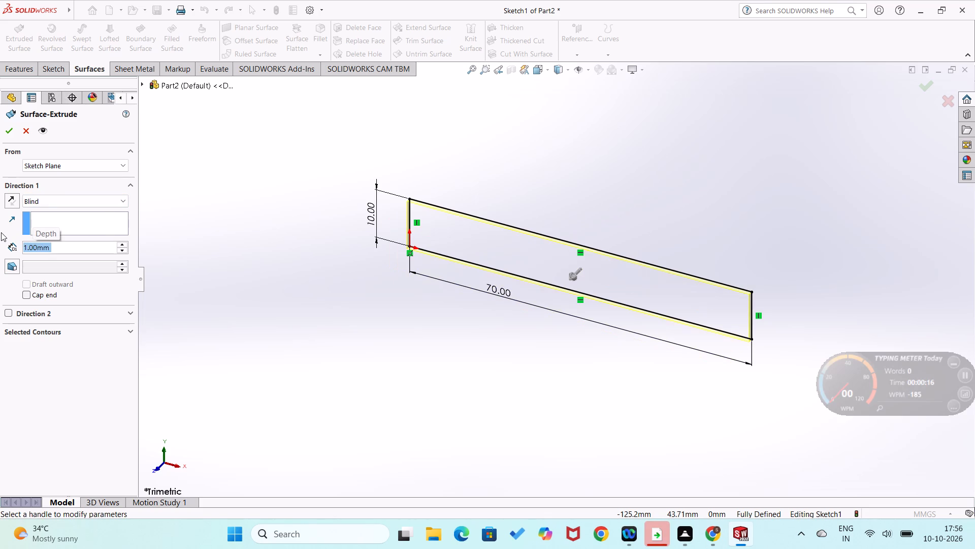
{"action": "left_click", "coordinate": [7, 133]}
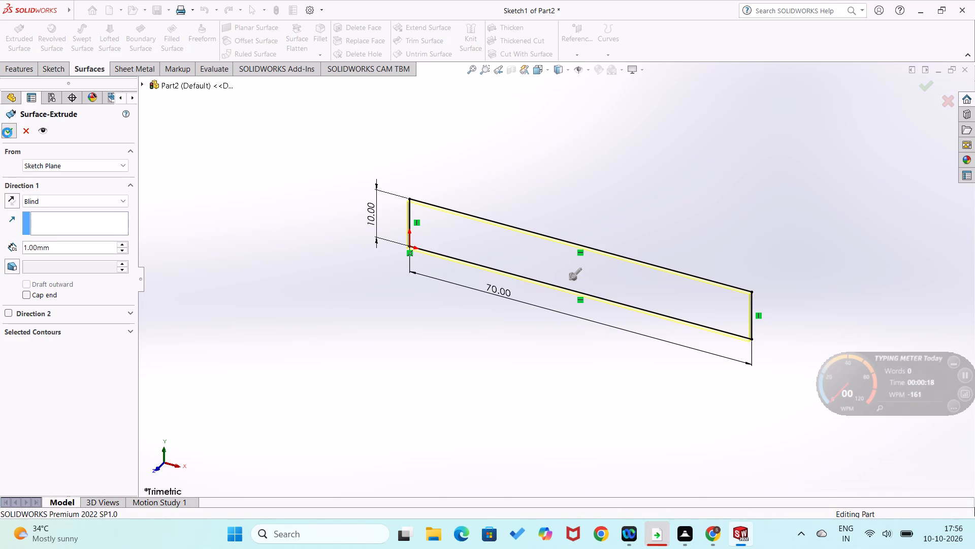
{"action": "left_click", "coordinate": [179, 248]}
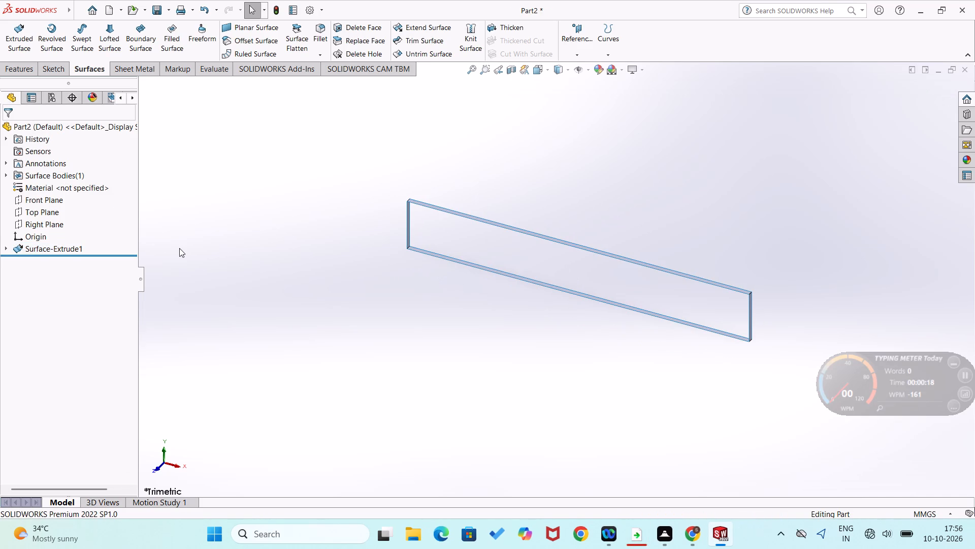
Start a new sketch on the narrow 10 mm end face of the extruded surface at the origin.
{"action": "middle_click_drag", "start_coordinate": [191, 270], "coordinate": [267, 348]}
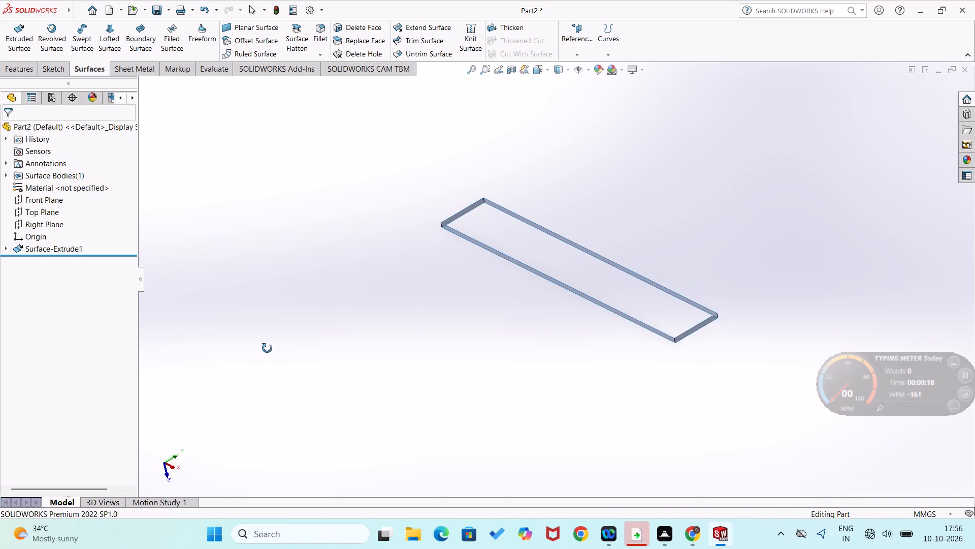
{"action": "middle_click_drag", "start_coordinate": [267, 348], "coordinate": [249, 348]}
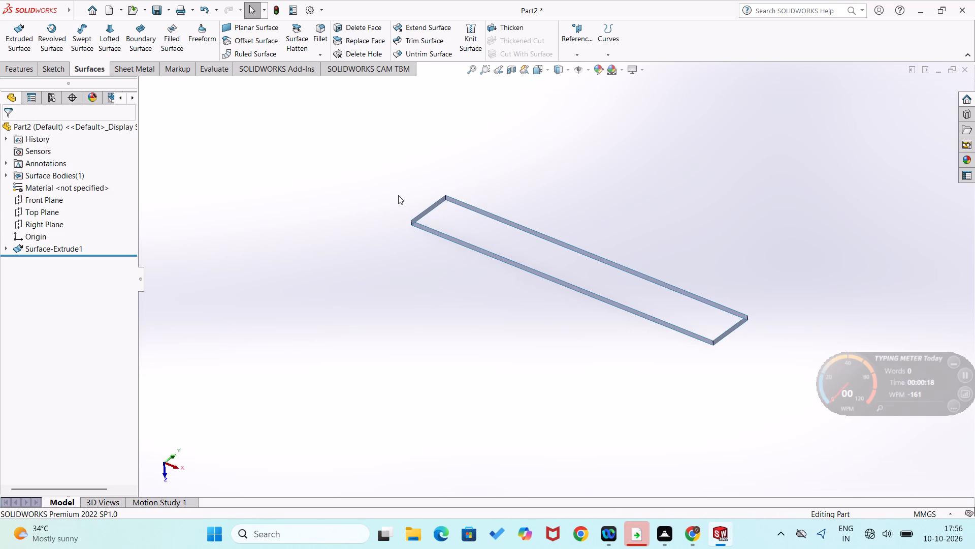
{"action": "scroll", "coordinate": [398, 195], "scroll_direction": "down", "scroll_amount": 5}
{"action": "right_click", "coordinate": [526, 266]}
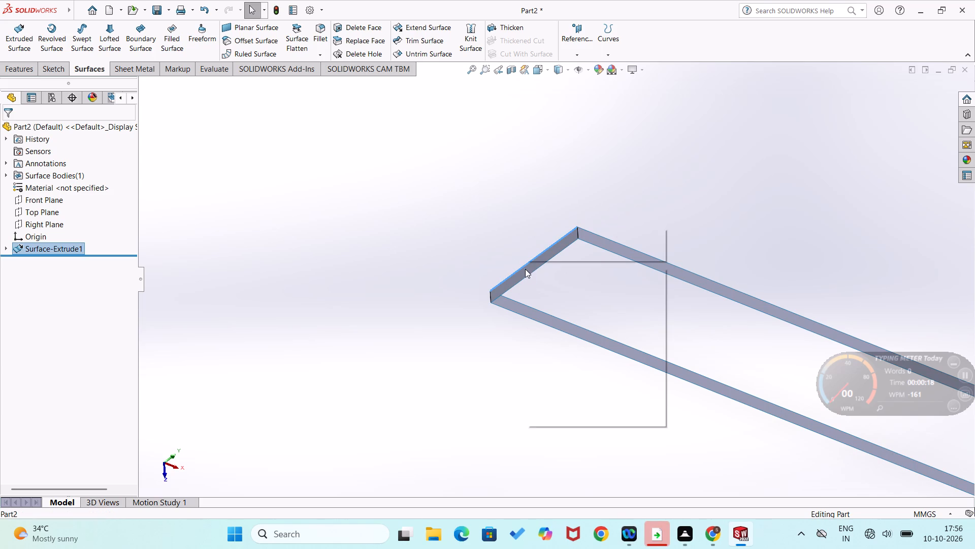
{"action": "left_click", "coordinate": [415, 298]}
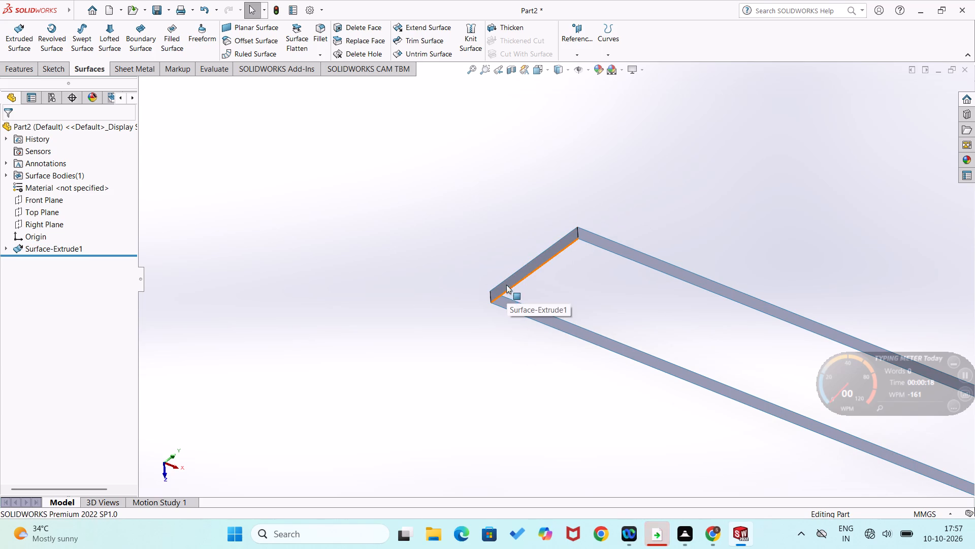
{"action": "right_click_drag", "start_coordinate": [259, 256], "coordinate": [265, 169]}
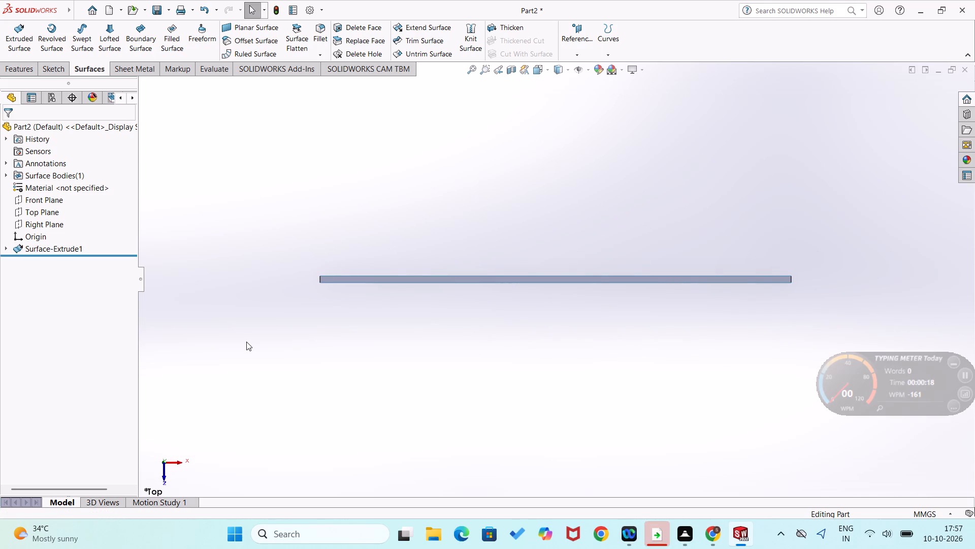
{"action": "middle_click_drag", "start_coordinate": [248, 345], "coordinate": [291, 391]}
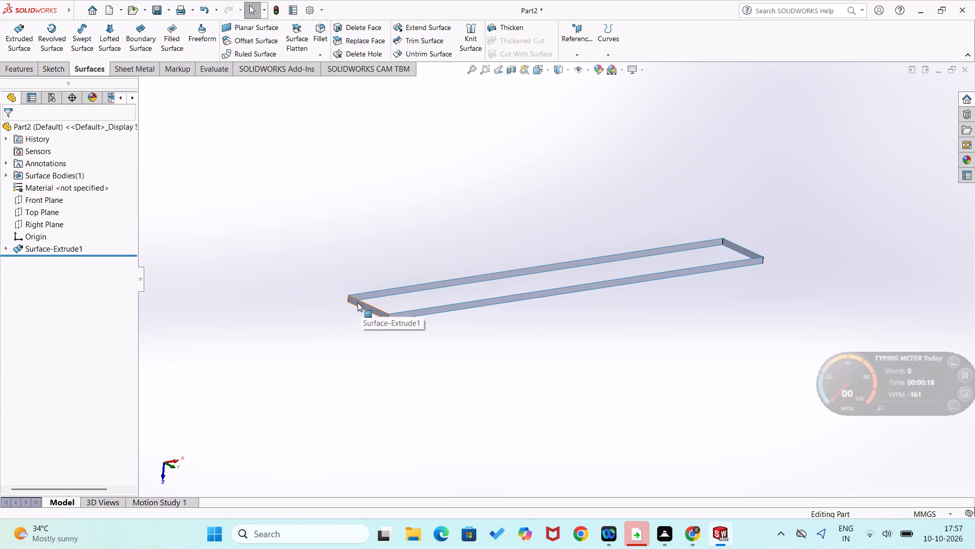
{"action": "left_click", "coordinate": [357, 302]}
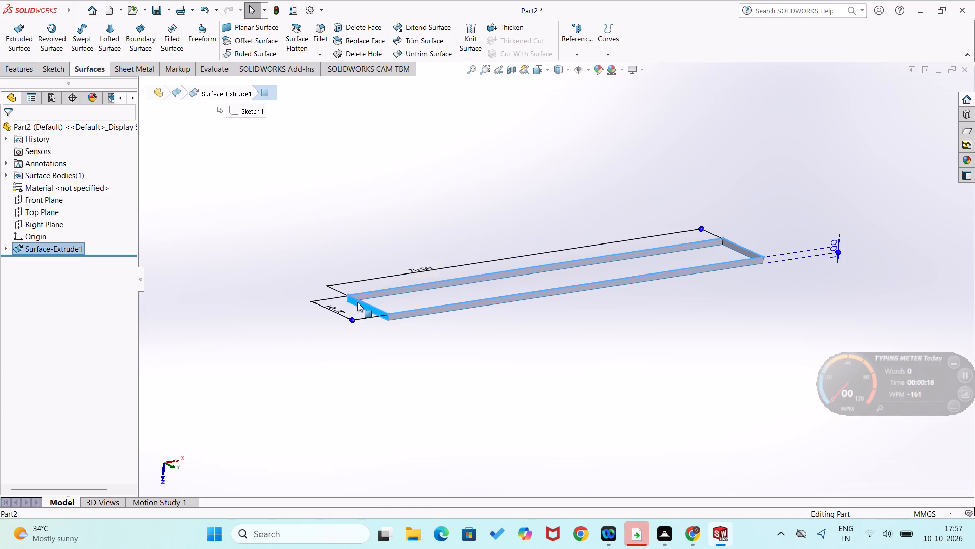
{"action": "right_click", "coordinate": [357, 302]}
{"action": "left_click", "coordinate": [378, 288]}
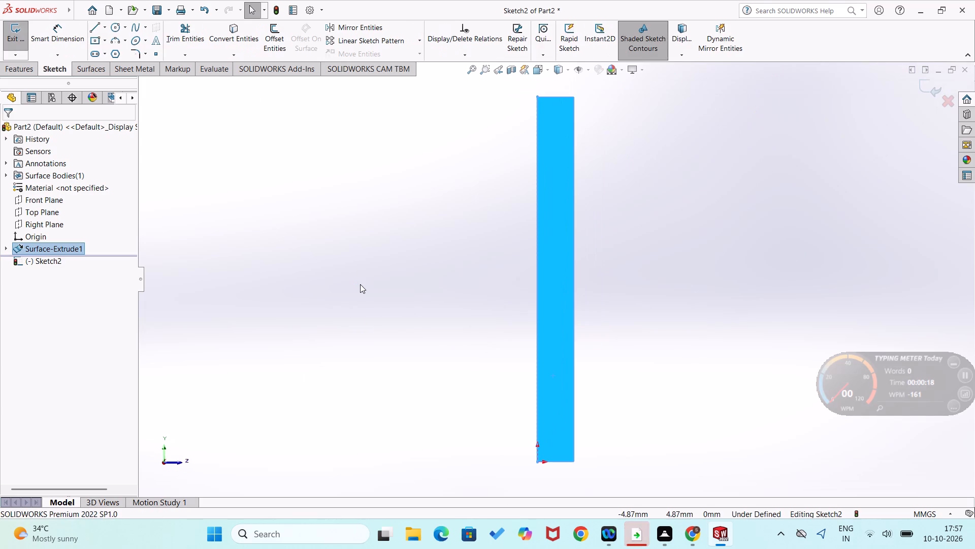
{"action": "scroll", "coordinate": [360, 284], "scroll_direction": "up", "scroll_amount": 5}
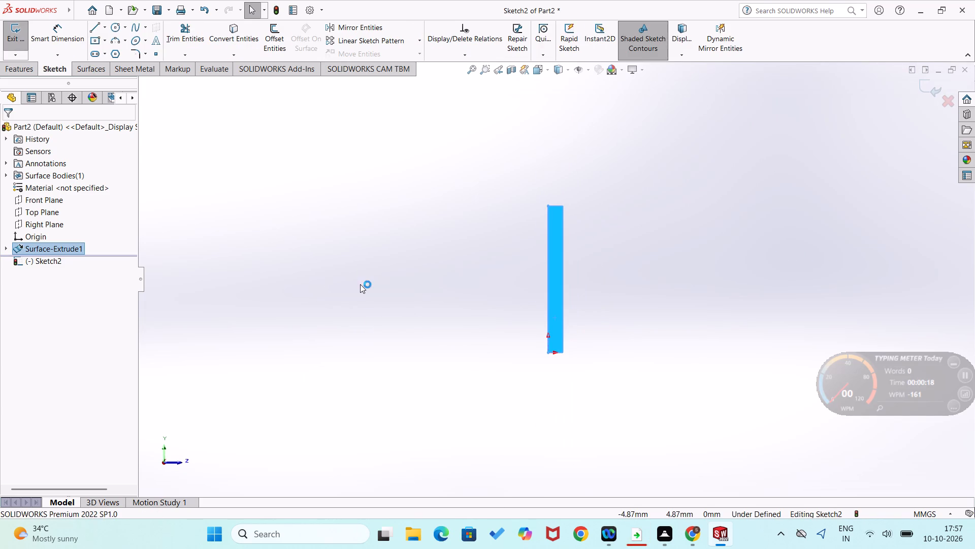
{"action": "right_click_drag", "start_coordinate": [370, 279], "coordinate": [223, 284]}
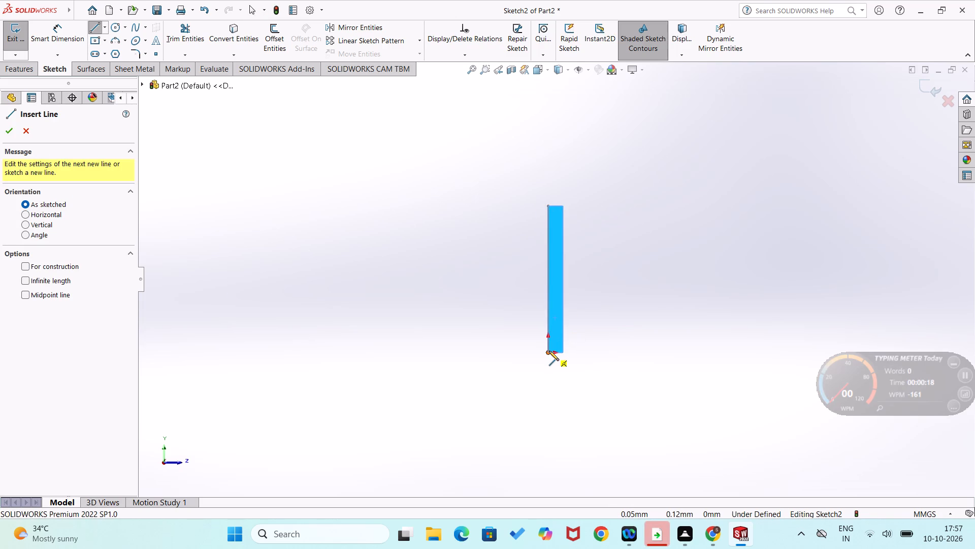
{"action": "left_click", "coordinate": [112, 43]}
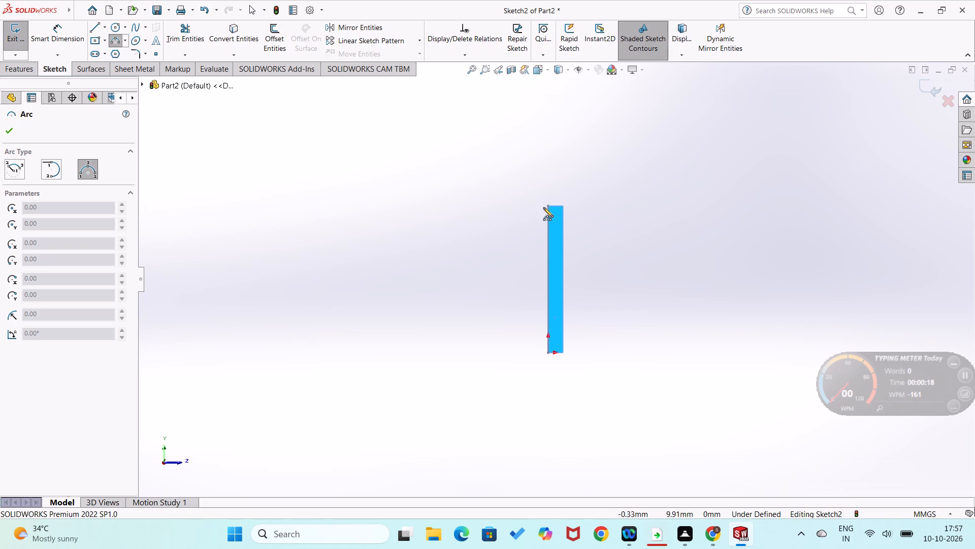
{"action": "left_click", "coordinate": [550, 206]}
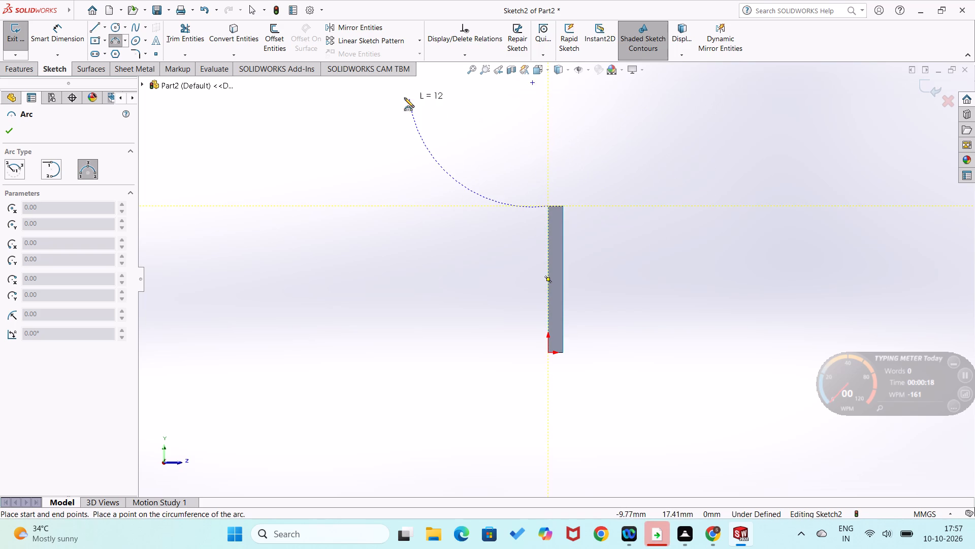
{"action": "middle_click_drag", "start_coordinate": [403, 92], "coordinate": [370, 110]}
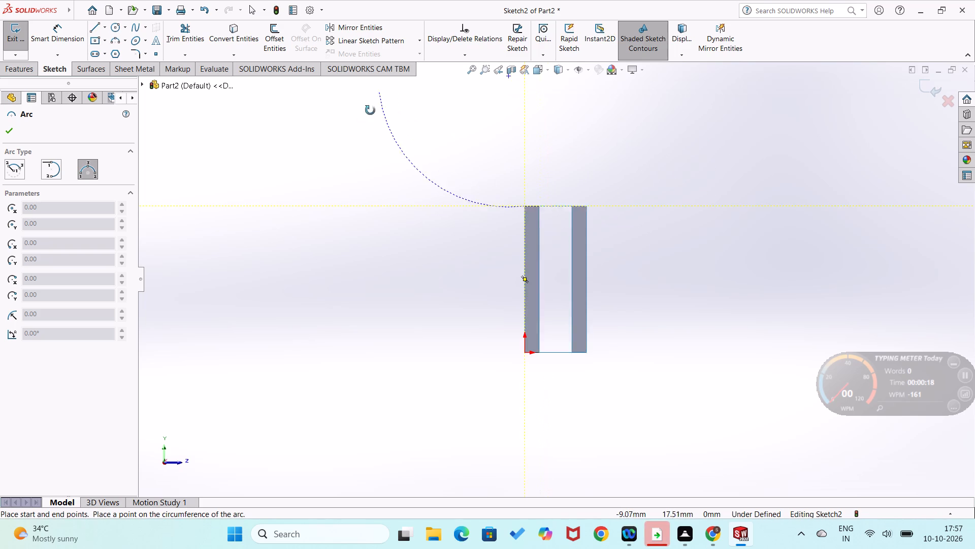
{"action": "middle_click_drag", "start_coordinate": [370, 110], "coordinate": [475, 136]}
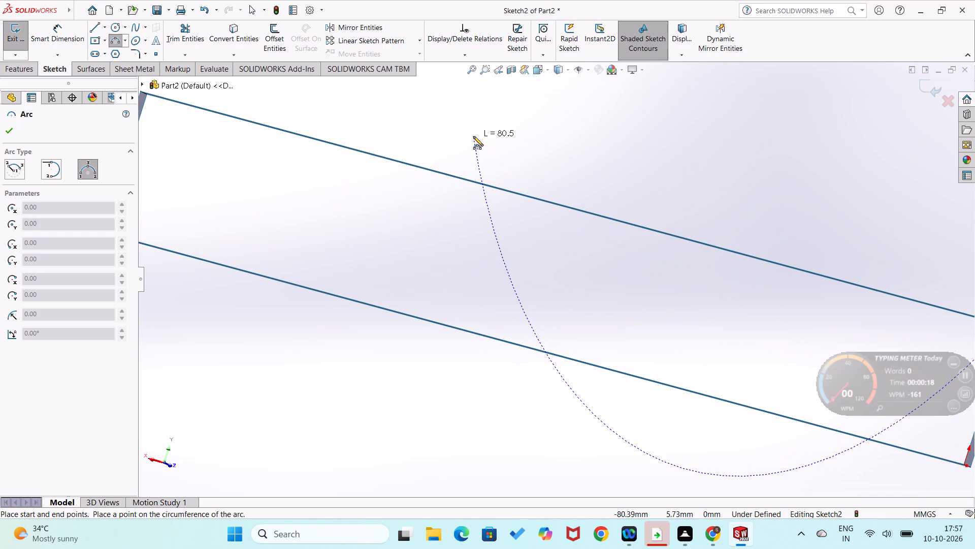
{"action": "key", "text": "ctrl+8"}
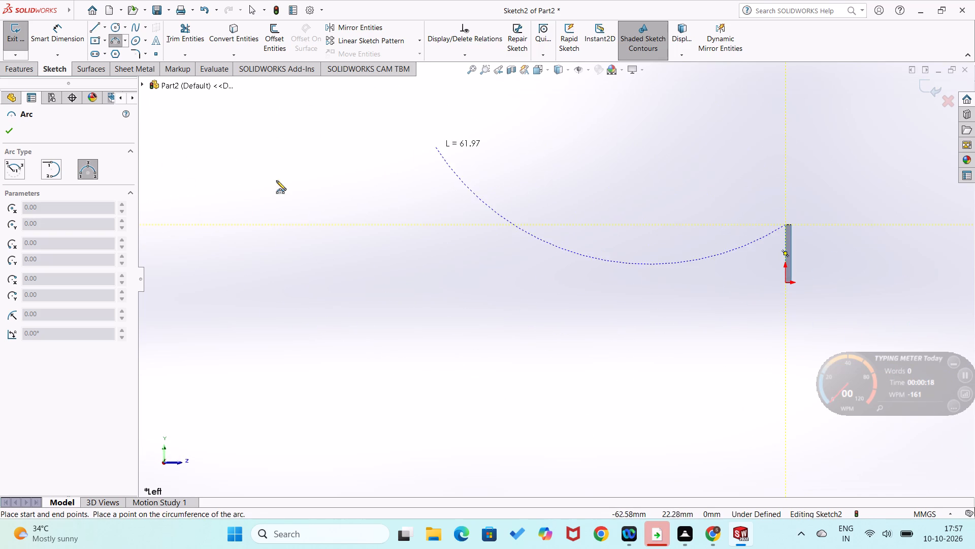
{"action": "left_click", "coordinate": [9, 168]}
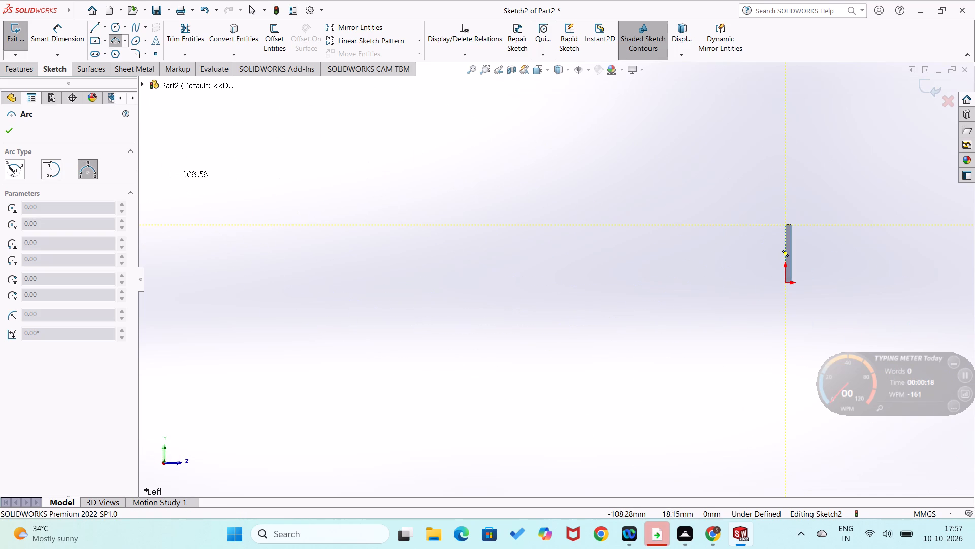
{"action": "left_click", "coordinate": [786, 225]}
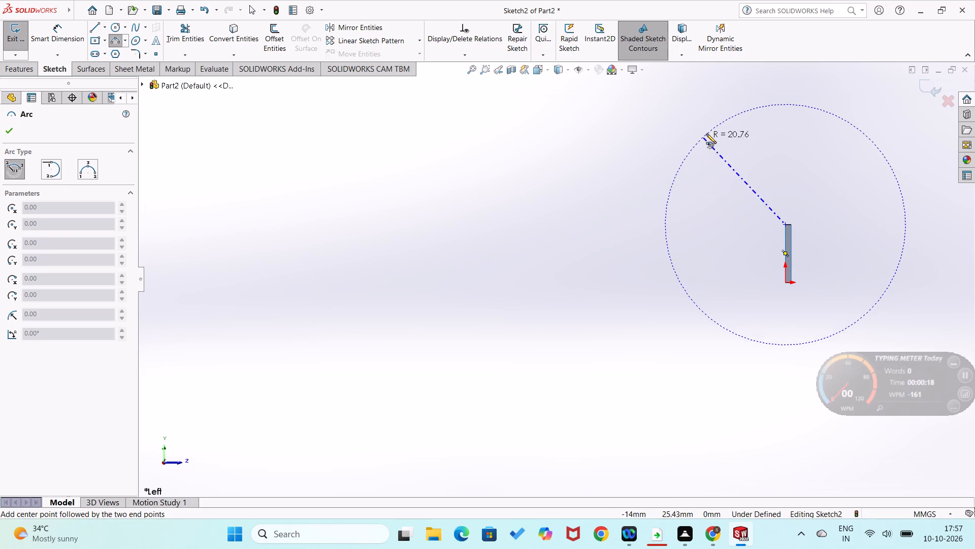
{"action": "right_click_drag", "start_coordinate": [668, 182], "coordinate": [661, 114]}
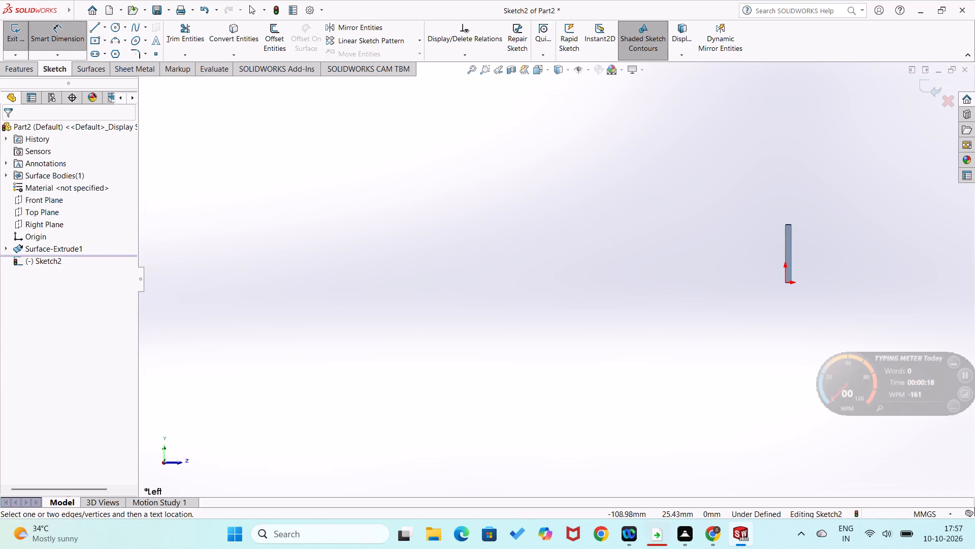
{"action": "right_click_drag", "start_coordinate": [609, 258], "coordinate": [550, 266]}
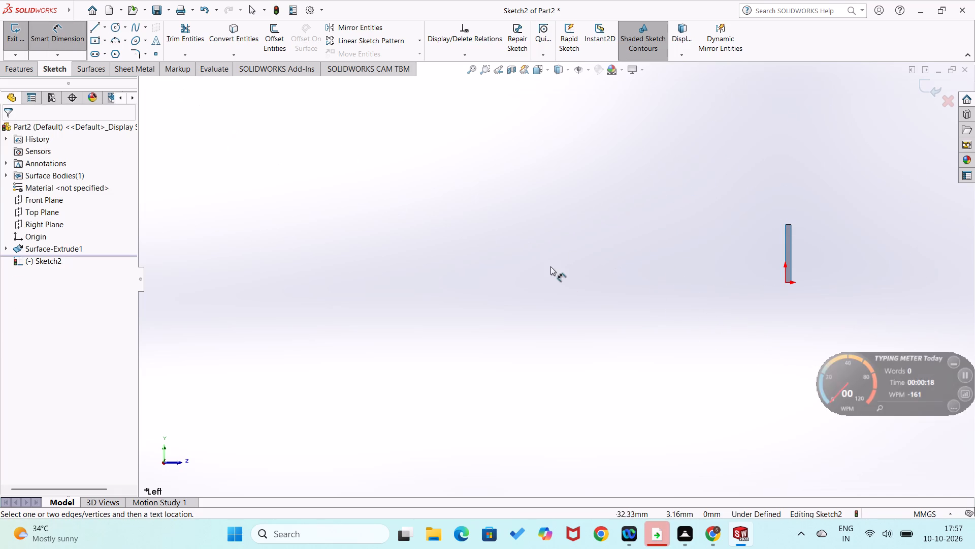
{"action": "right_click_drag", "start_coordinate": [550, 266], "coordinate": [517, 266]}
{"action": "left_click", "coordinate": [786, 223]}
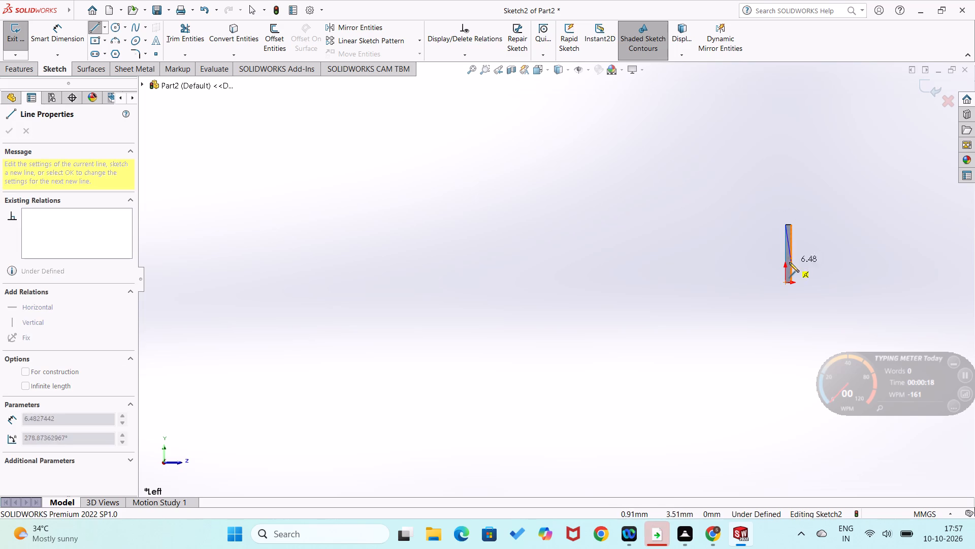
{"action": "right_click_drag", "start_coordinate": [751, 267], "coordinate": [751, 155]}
Sketch a 10 mm vertical line up from the origin, continuing into a tangent arc of about 19.7 mm radius and 68°.
{"action": "right_click_drag", "start_coordinate": [752, 232], "coordinate": [677, 259]}
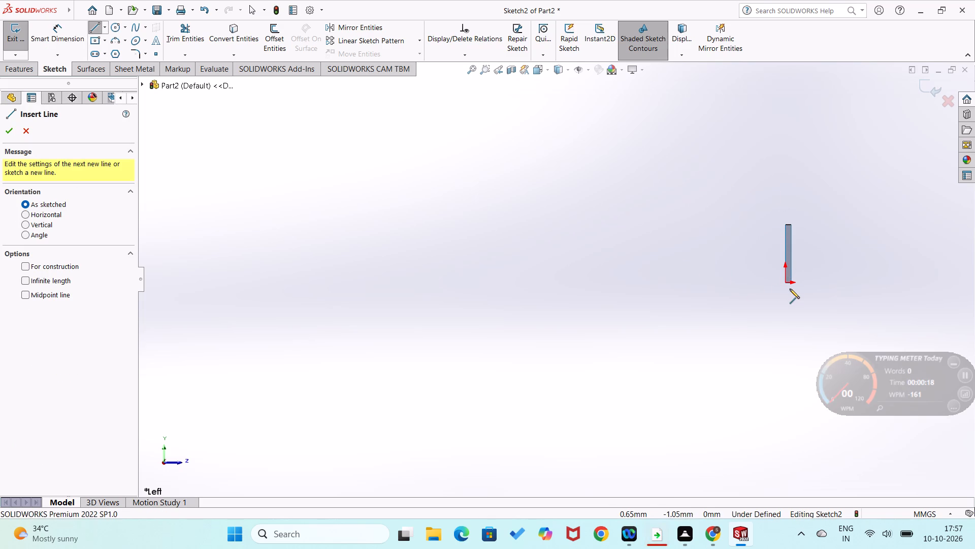
{"action": "left_click", "coordinate": [786, 283]}
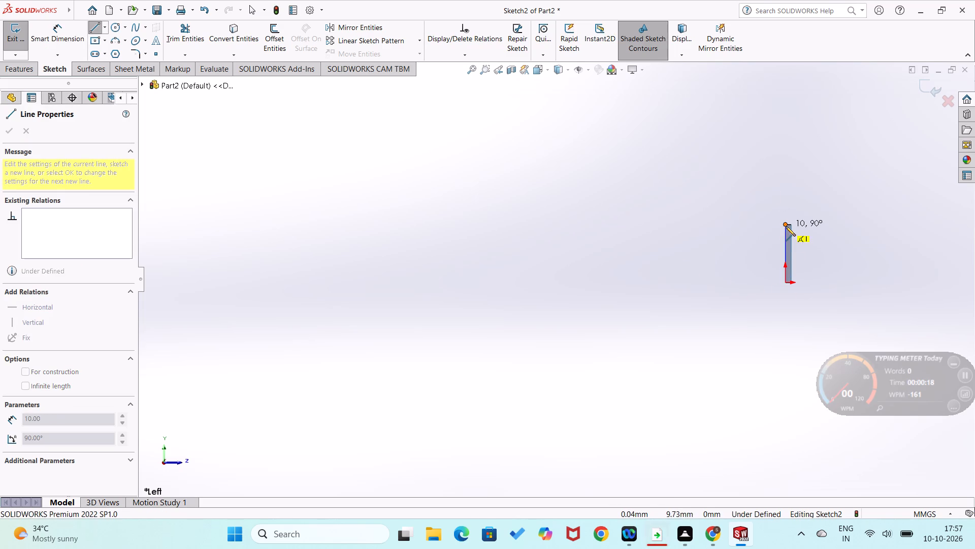
{"action": "left_click", "coordinate": [786, 226]}
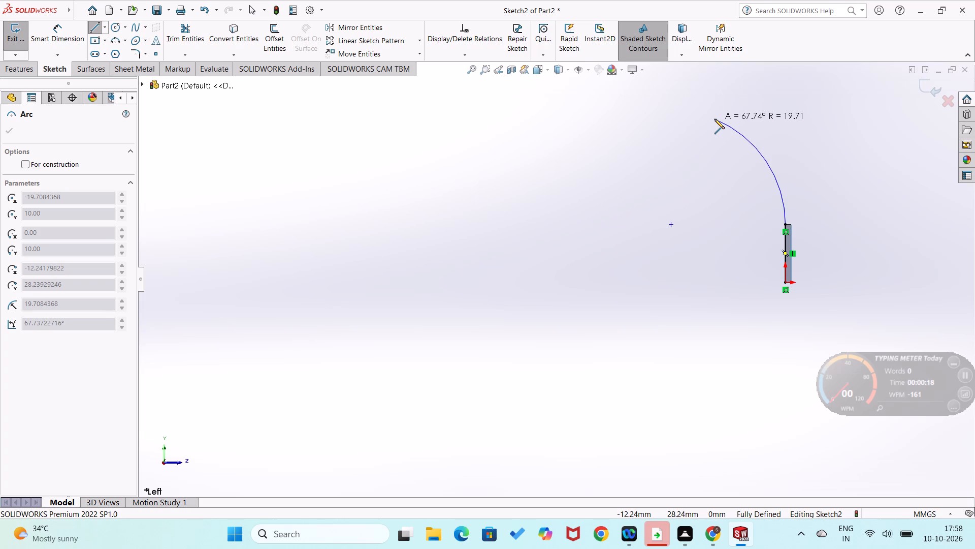
{"action": "left_click", "coordinate": [714, 119]}
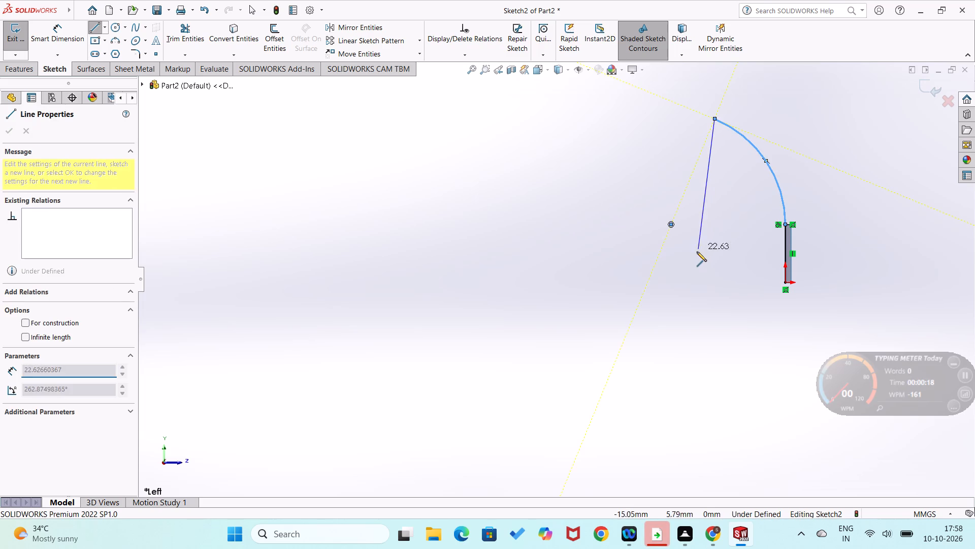
{"action": "right_click_drag", "start_coordinate": [697, 252], "coordinate": [706, 212]}
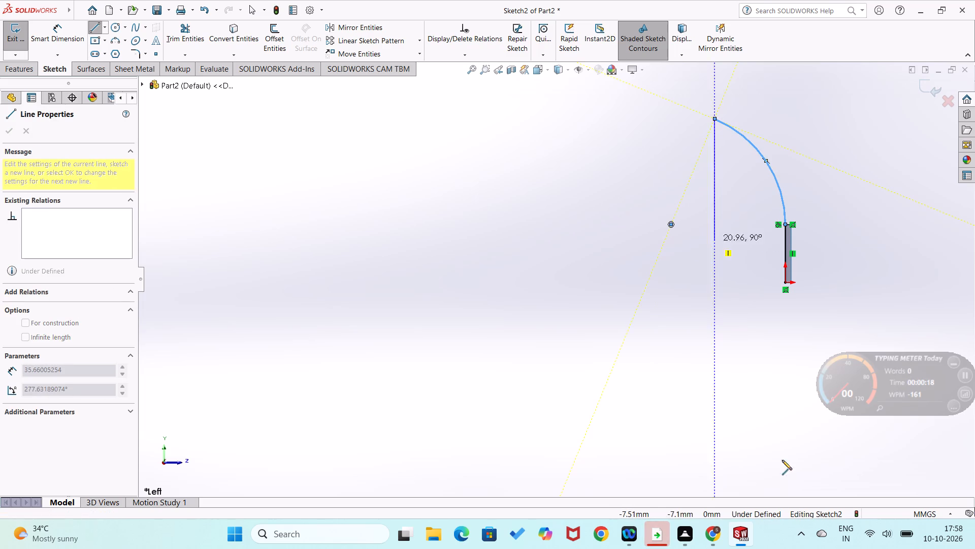
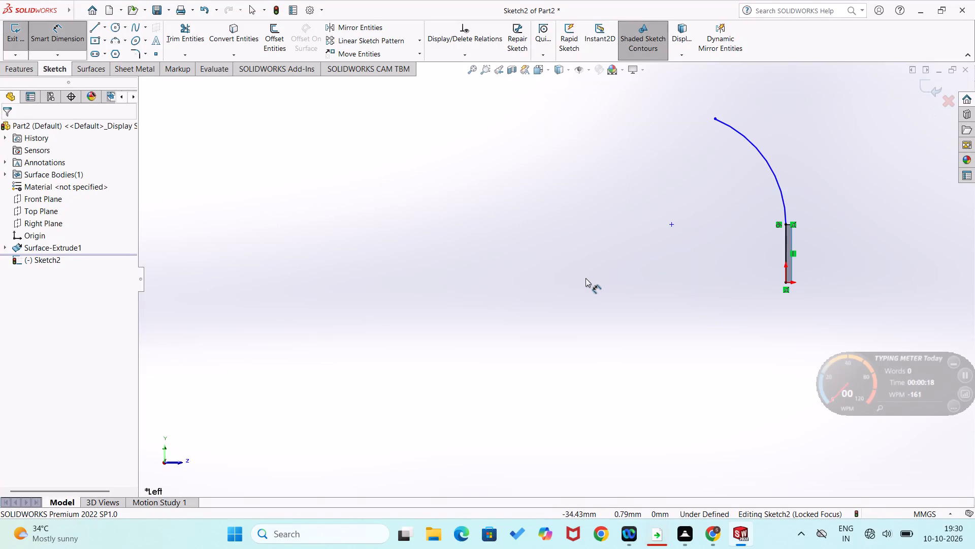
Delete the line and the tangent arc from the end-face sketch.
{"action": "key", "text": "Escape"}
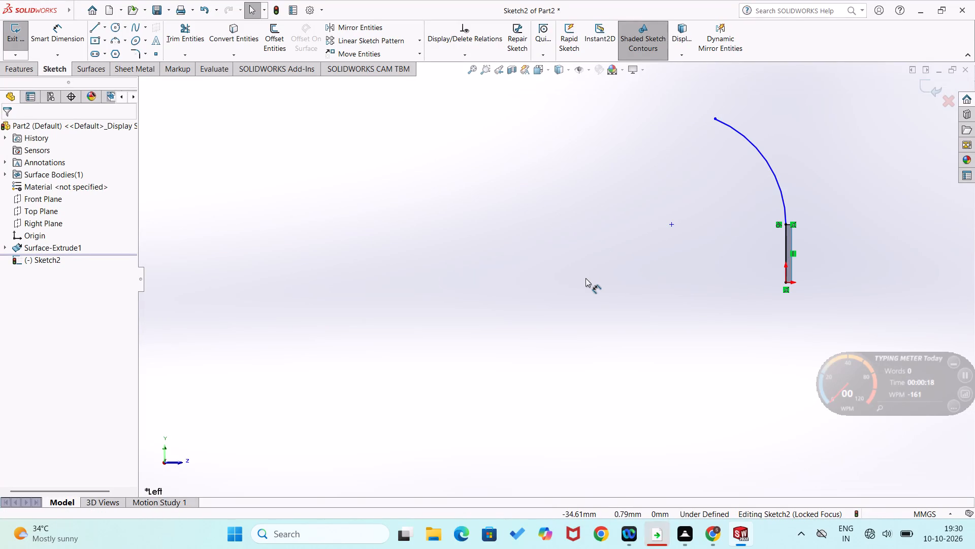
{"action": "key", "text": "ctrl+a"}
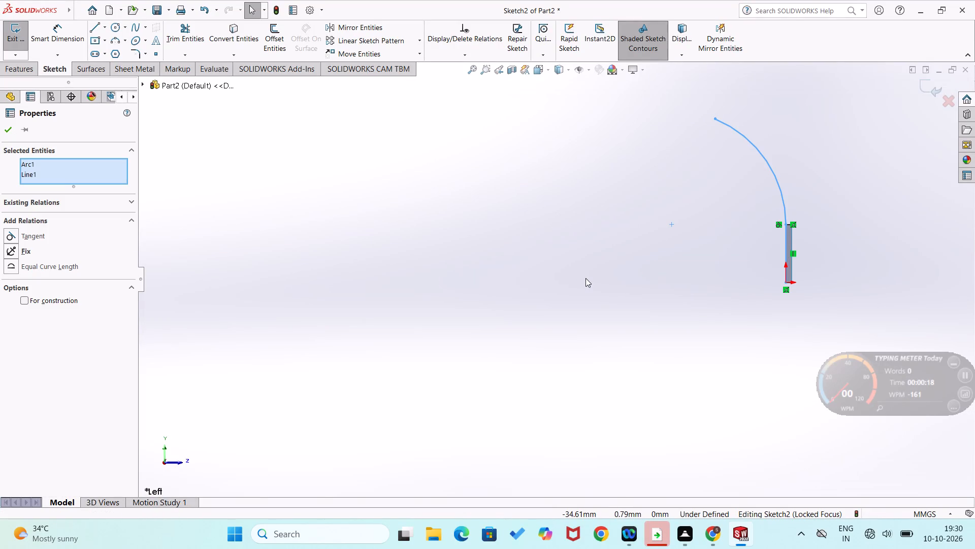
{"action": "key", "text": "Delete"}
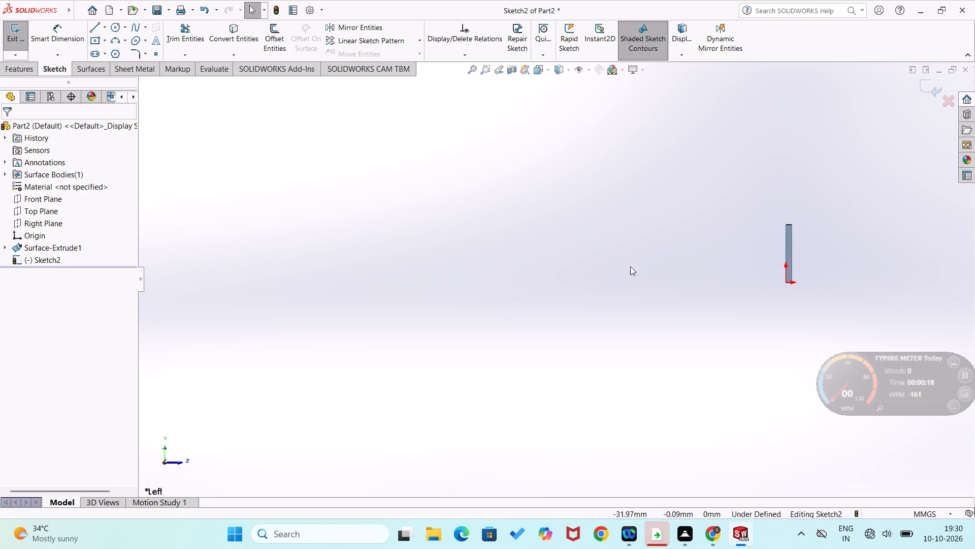
Close the current part document.
{"action": "left_click", "coordinate": [965, 68]}
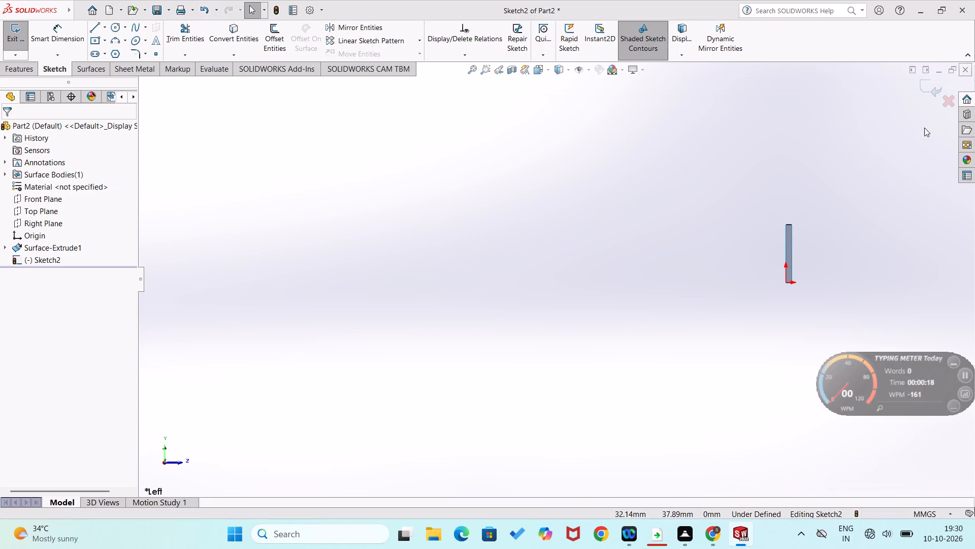
{"action": "left_click", "coordinate": [534, 289]}
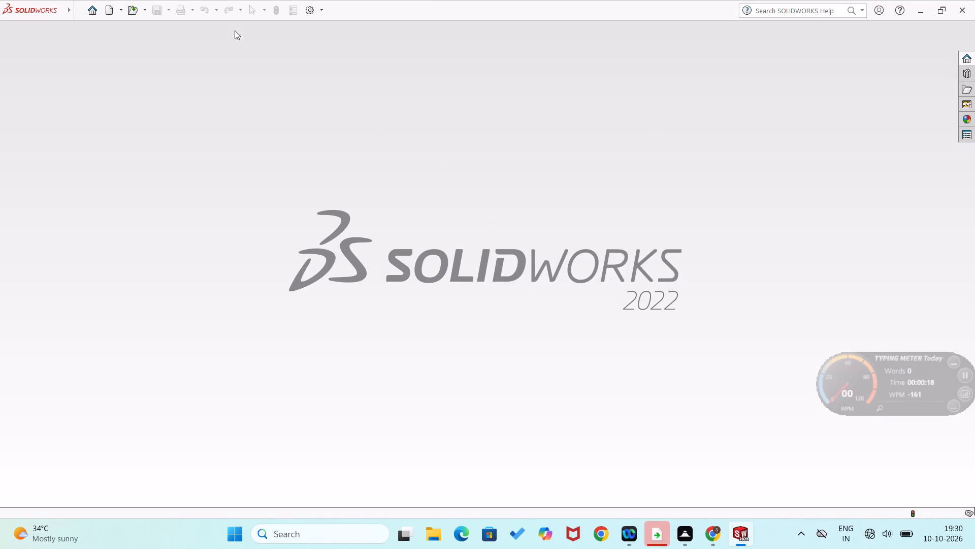
Create a new part and start a sketch on the Front Plane.
{"action": "left_click", "coordinate": [90, 14]}
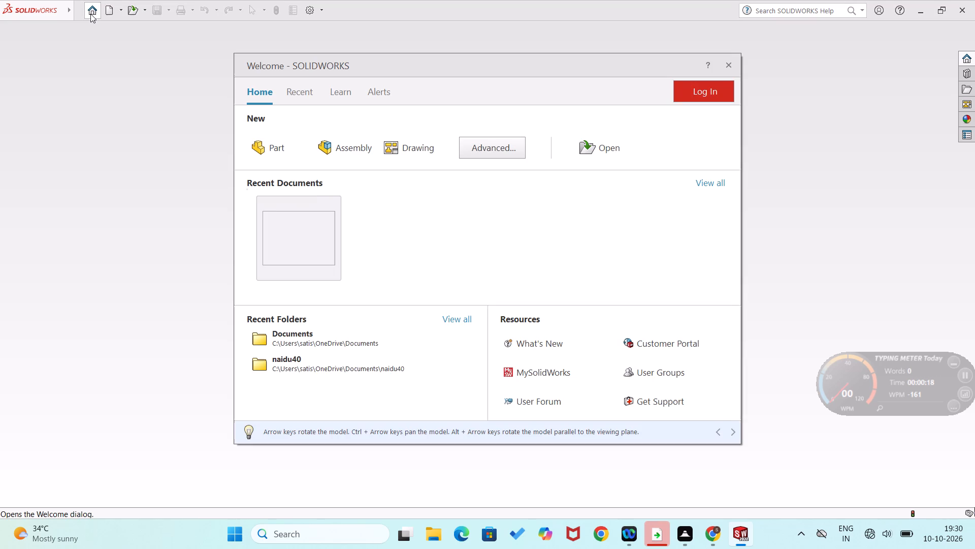
{"action": "left_click", "coordinate": [283, 148]}
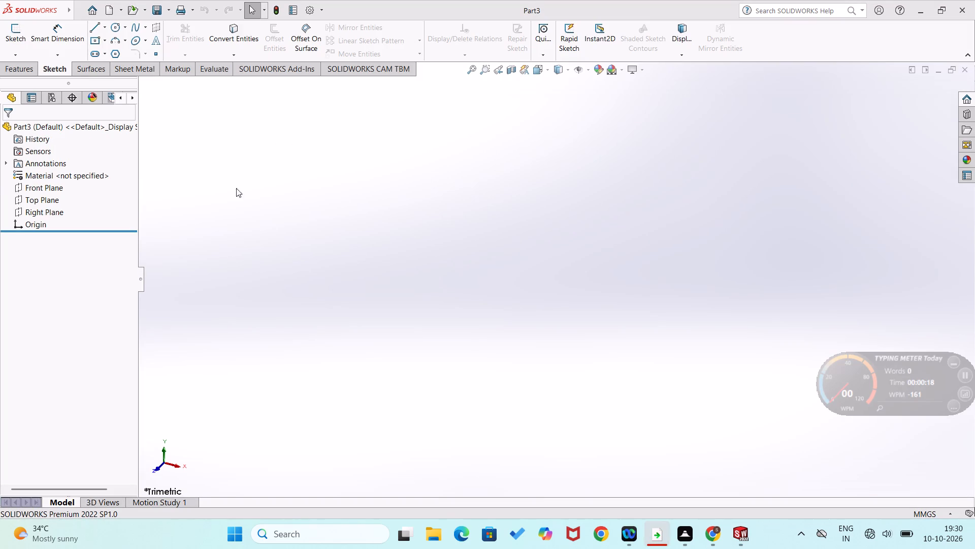
{"action": "right_click", "coordinate": [53, 190]}
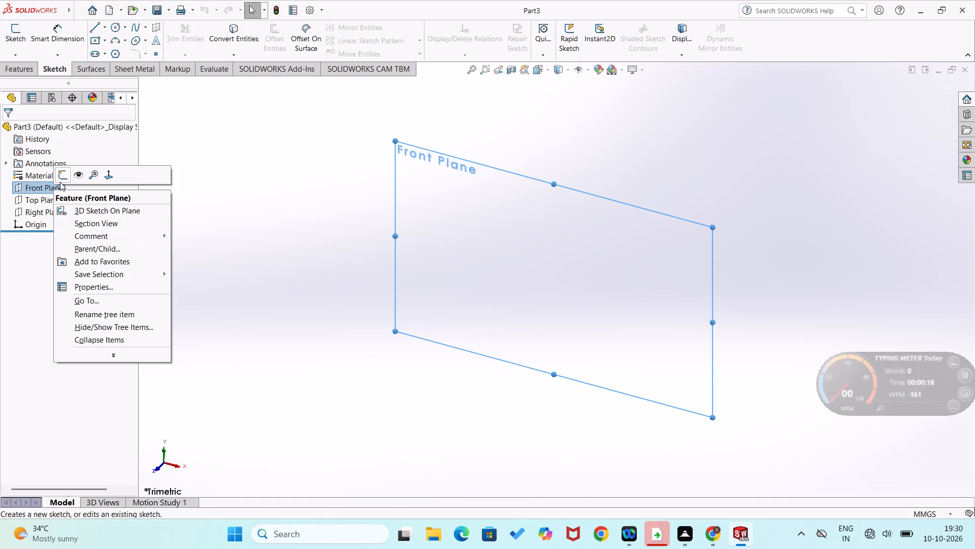
{"action": "left_click", "coordinate": [62, 180]}
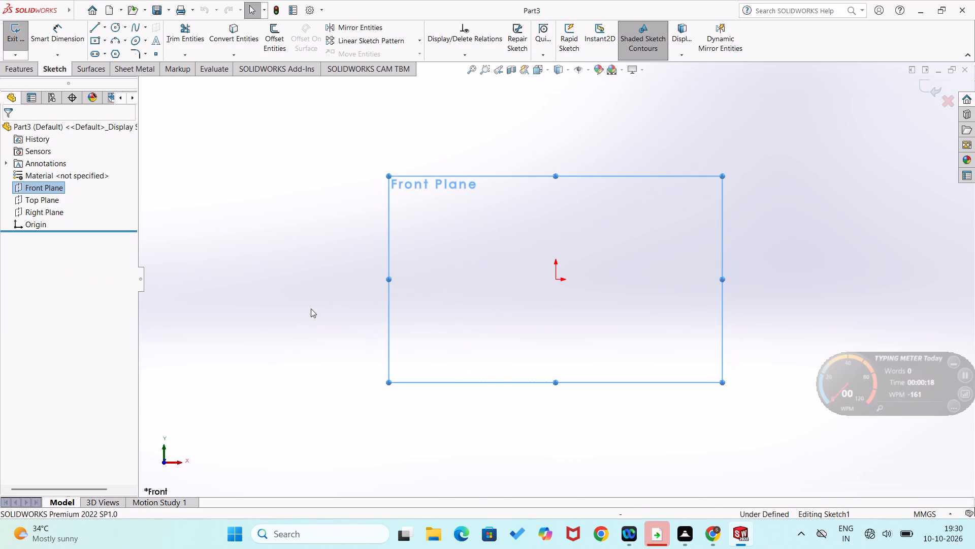
Sketch a closed eight-line profile from the origin, about 168 mm wide, widening through two sloped lines from about 86 mm to 111 mm tall.
{"action": "right_click_drag", "start_coordinate": [335, 277], "coordinate": [310, 381]}
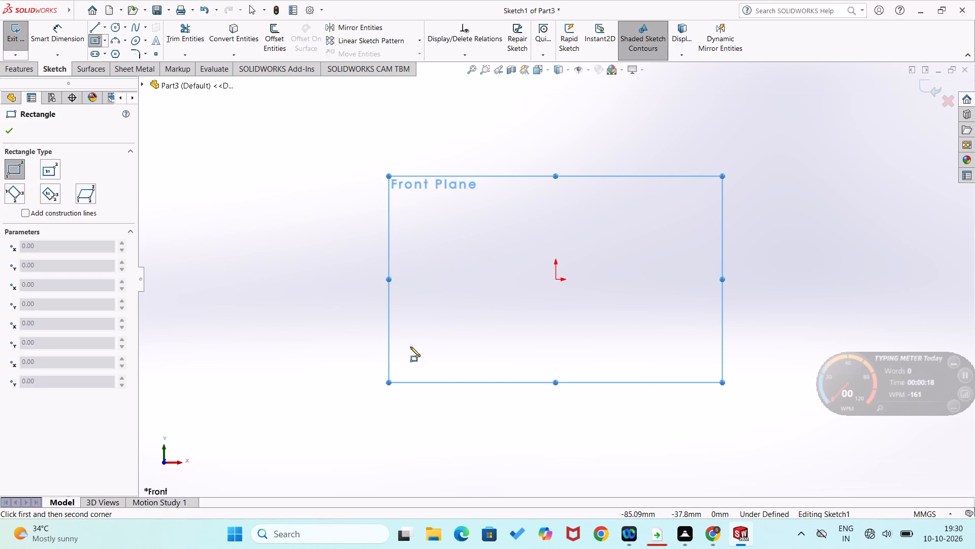
{"action": "right_click_drag", "start_coordinate": [503, 312], "coordinate": [474, 393]}
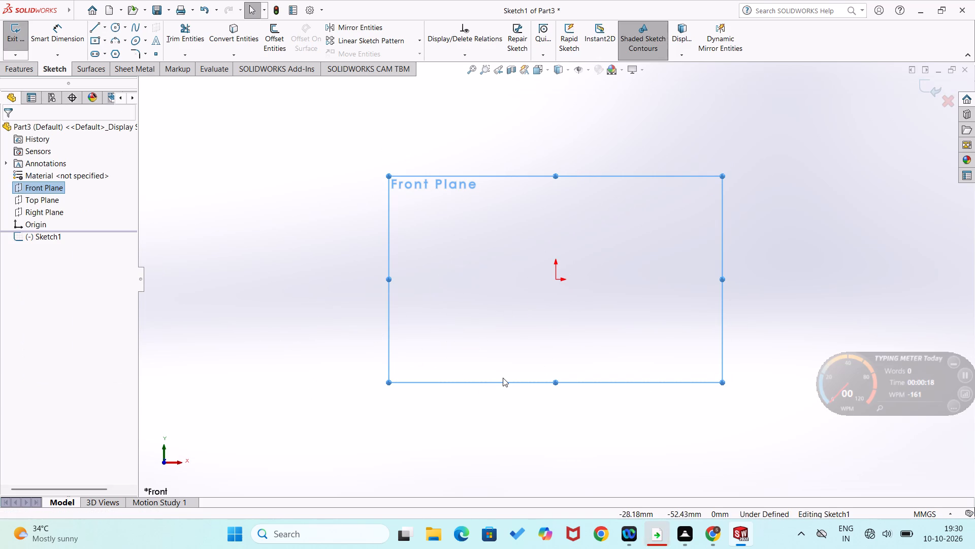
{"action": "right_click_drag", "start_coordinate": [544, 360], "coordinate": [422, 376]}
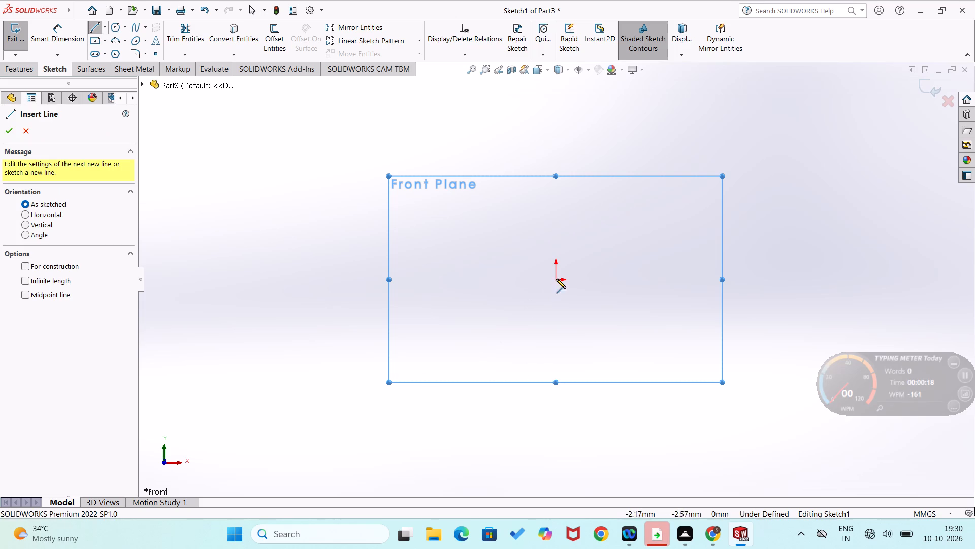
{"action": "left_click", "coordinate": [554, 277]}
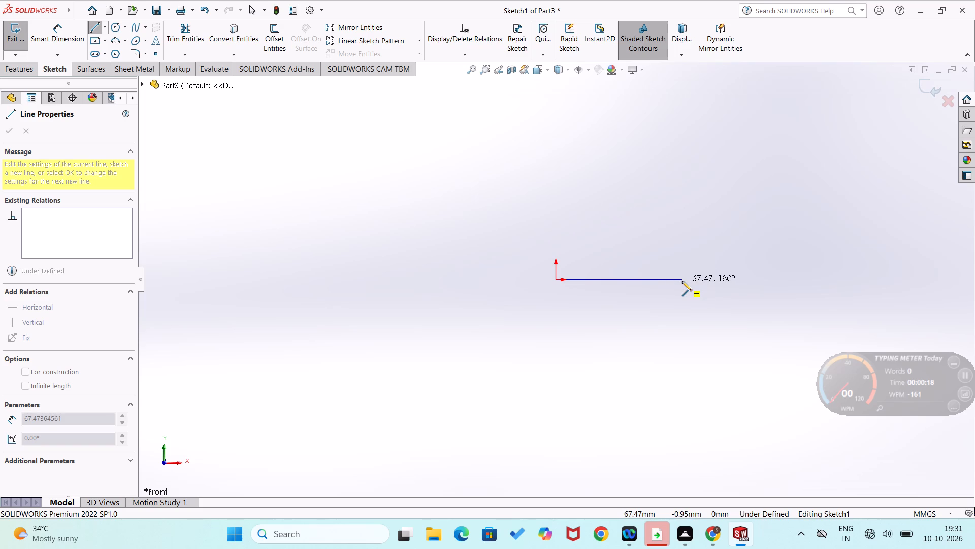
{"action": "left_click", "coordinate": [682, 281]}
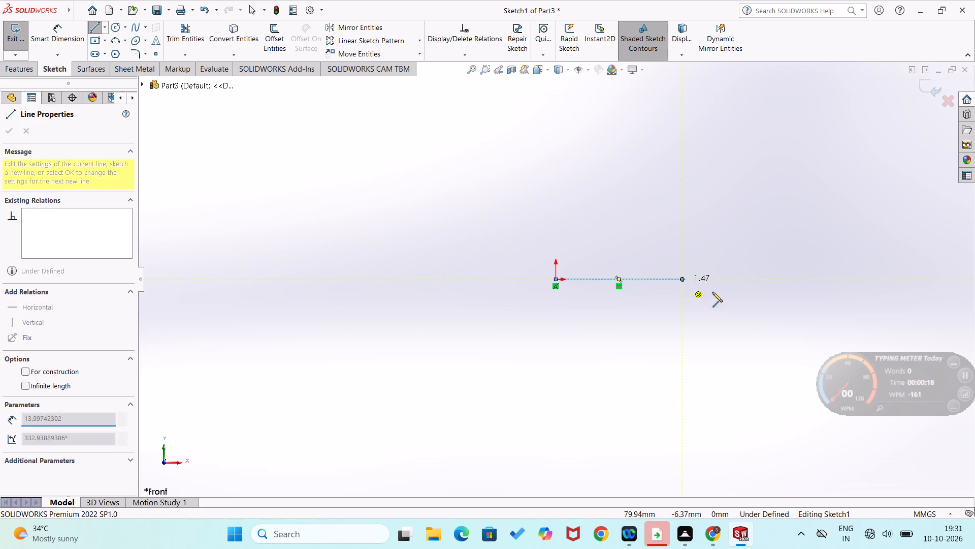
{"action": "left_click", "coordinate": [733, 299]}
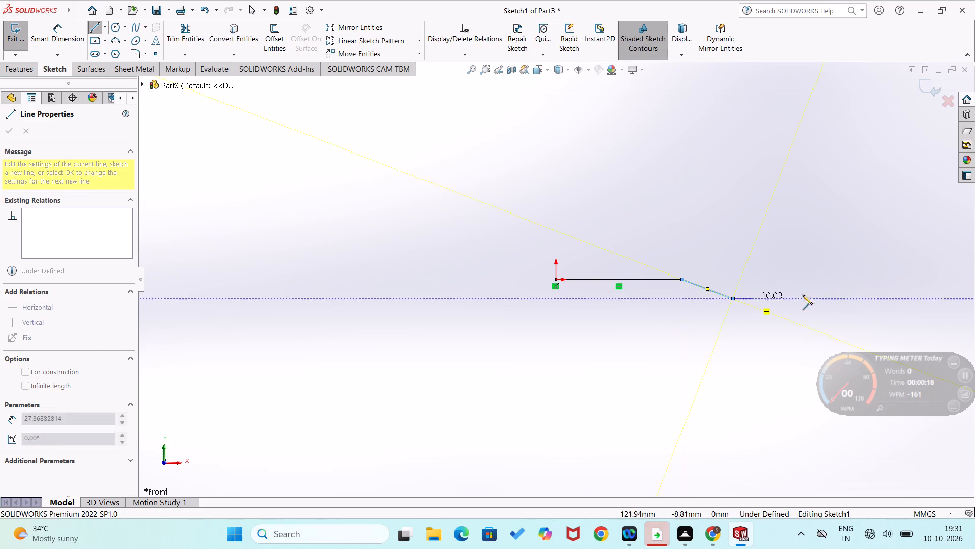
{"action": "left_click", "coordinate": [870, 299]}
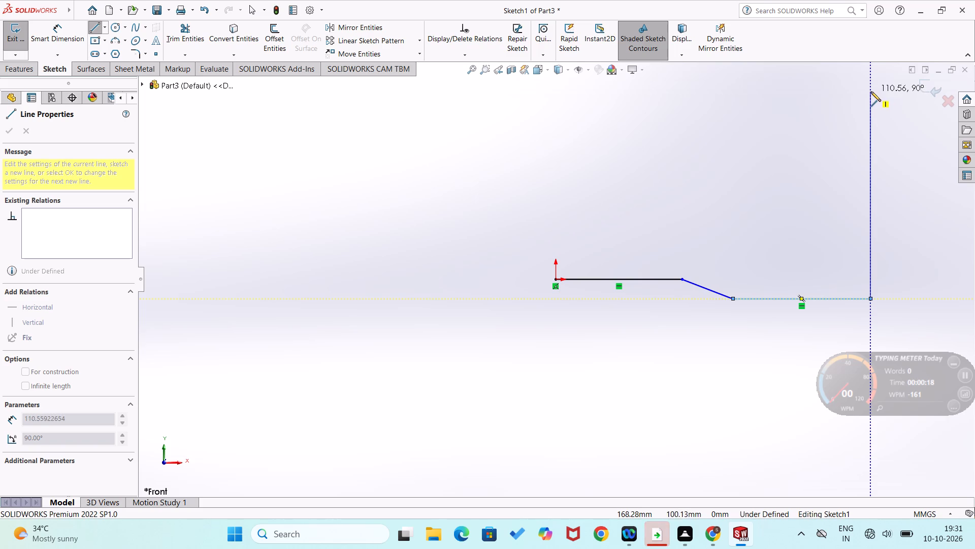
{"action": "left_click", "coordinate": [871, 91]}
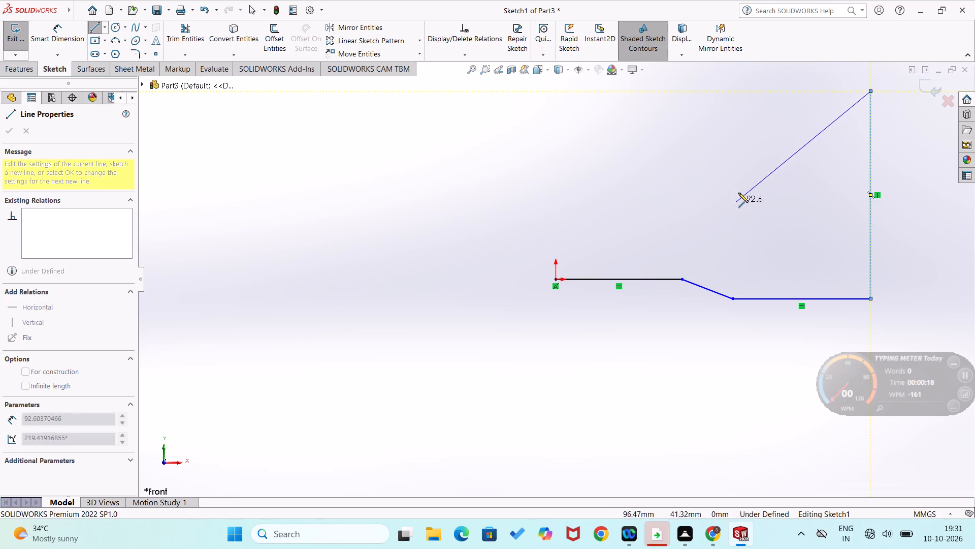
{"action": "left_click", "coordinate": [747, 90]}
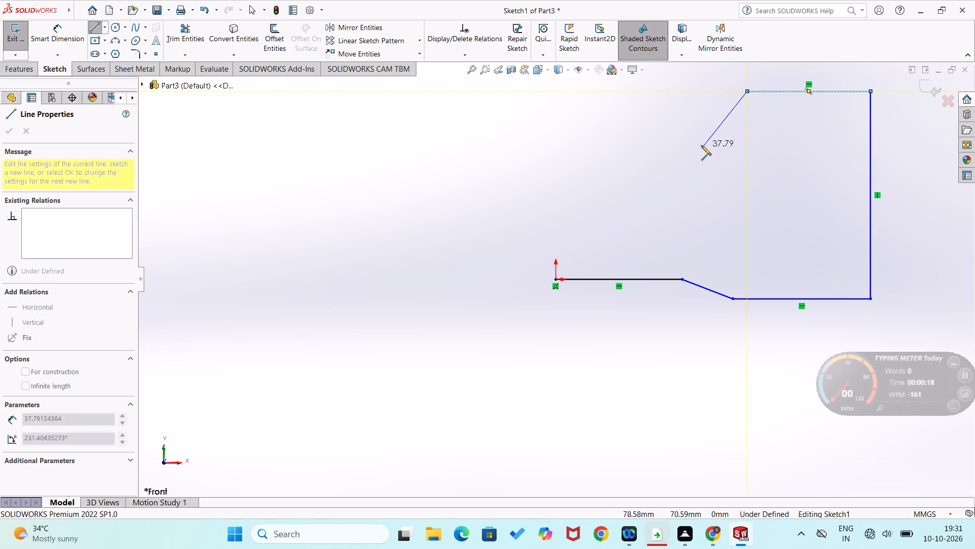
{"action": "left_click", "coordinate": [681, 118]}
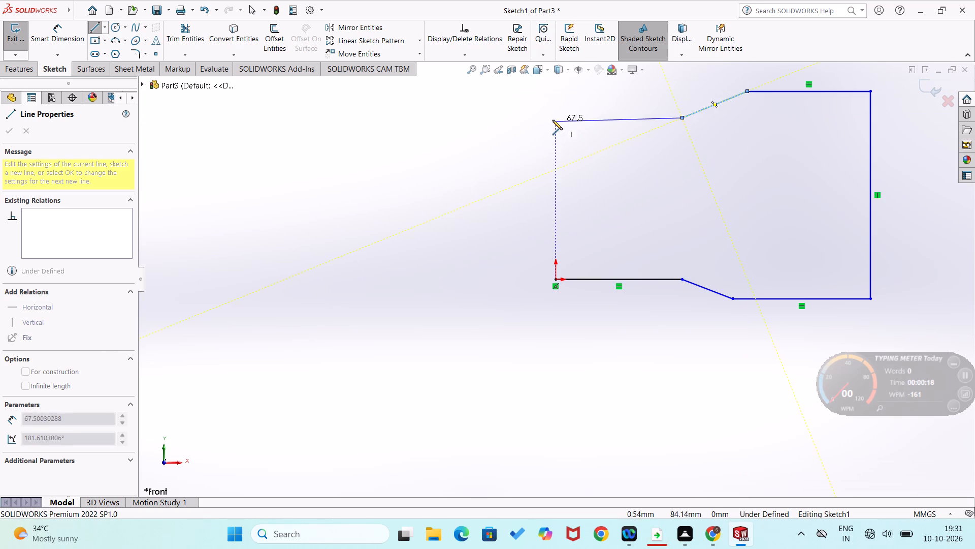
{"action": "left_click", "coordinate": [556, 118]}
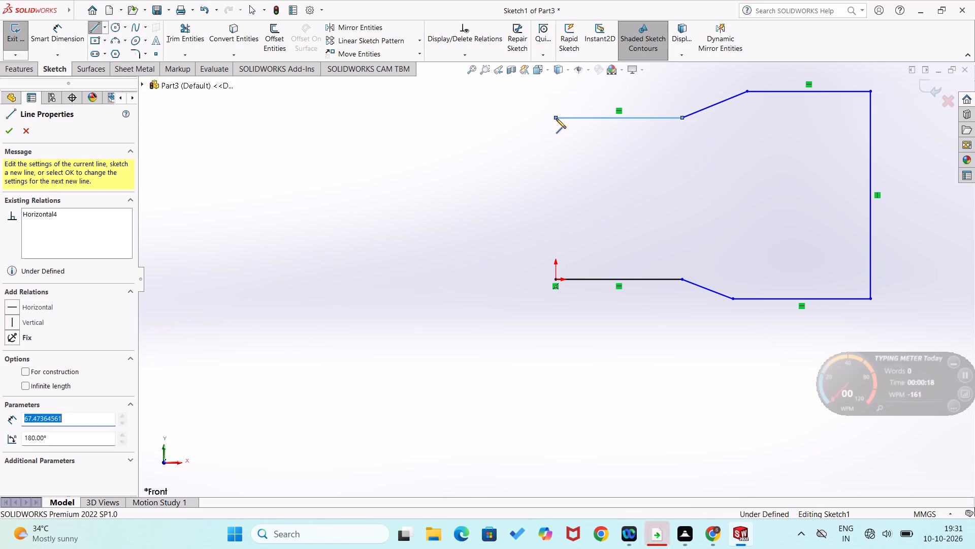
{"action": "left_click", "coordinate": [556, 280]}
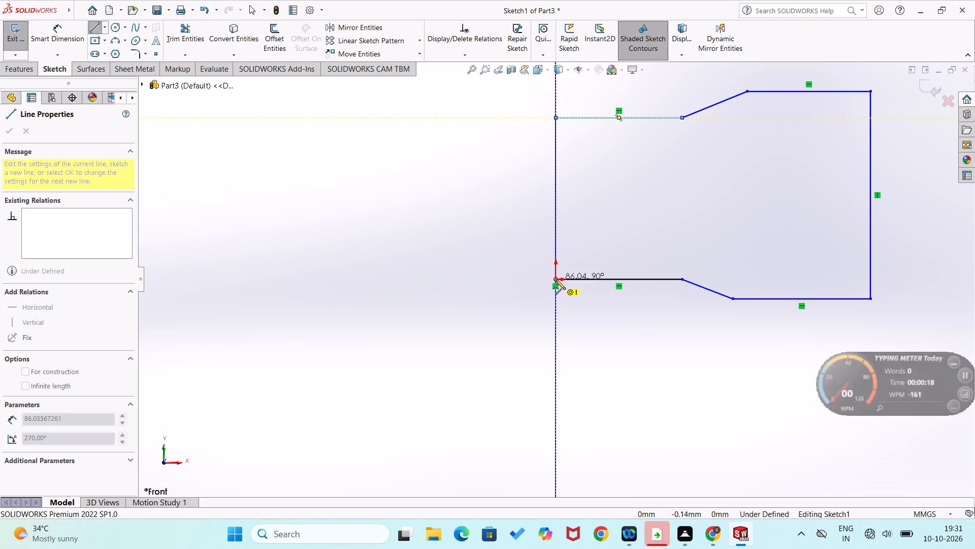
{"action": "right_click_drag", "start_coordinate": [475, 363], "coordinate": [460, 249]}
{"action": "key", "text": "Escape"}
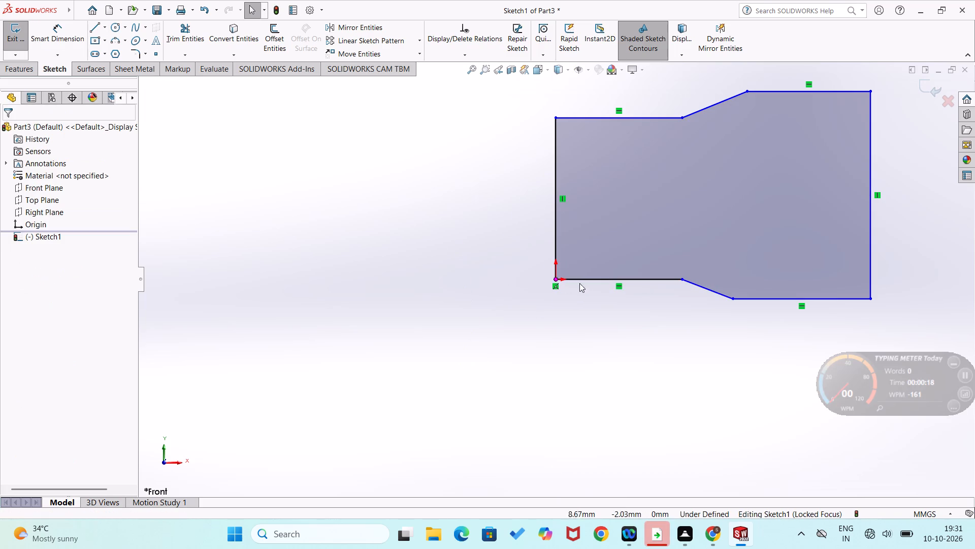
Add a Vertical relation between the two corners where the sloped lines meet the taller section.
{"action": "left_click", "coordinate": [731, 299]}
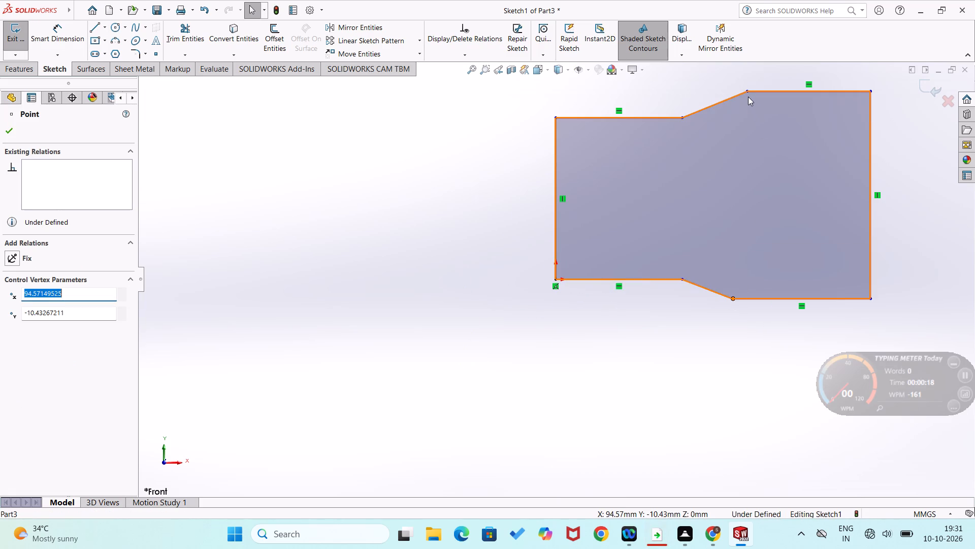
{"action": "left_click", "coordinate": [746, 93], "text": "ctrl"}
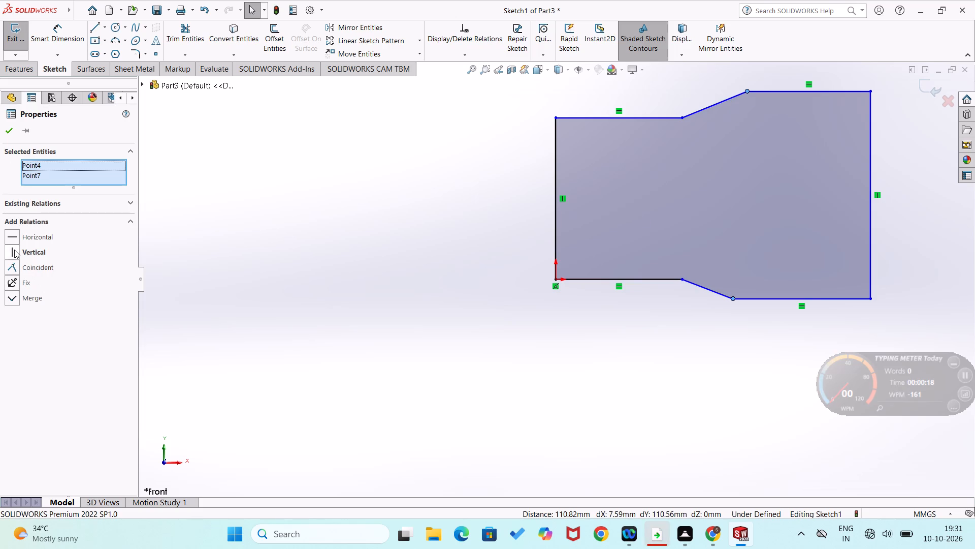
{"action": "left_click", "coordinate": [14, 250]}
{"action": "left_click", "coordinate": [11, 135]}
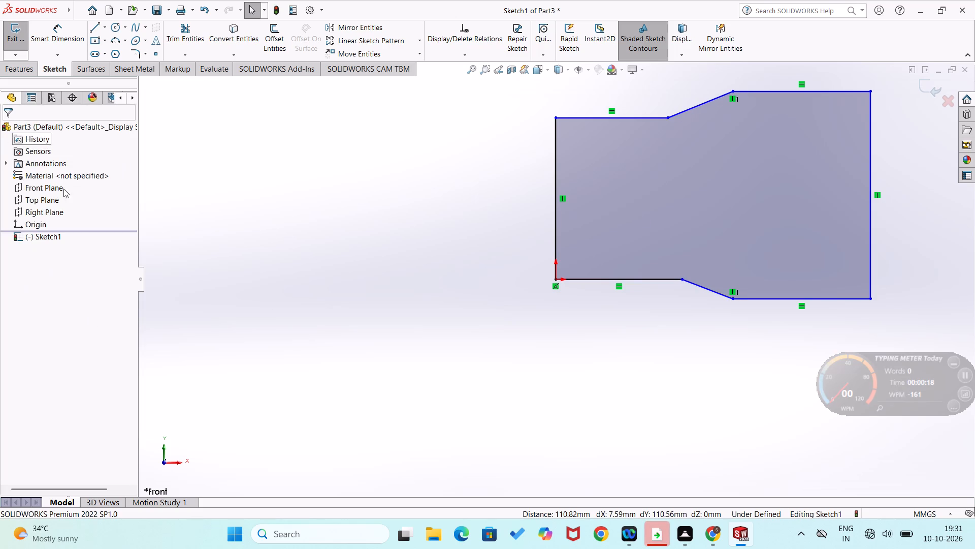
Dimension the overall horizontal distance from the origin to the profile's far lower corner as 124 mm.
{"action": "right_click_drag", "start_coordinate": [318, 364], "coordinate": [355, 257]}
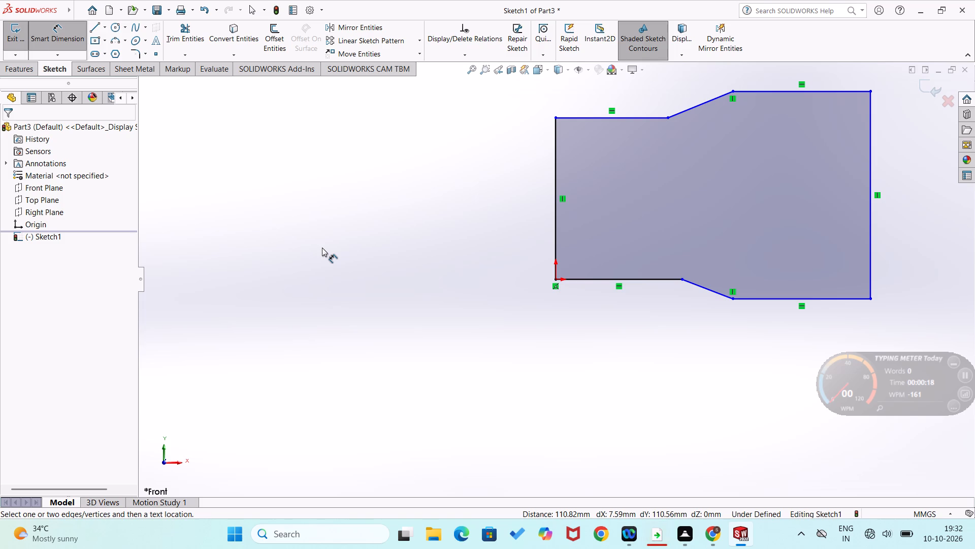
{"action": "left_click", "coordinate": [556, 279]}
{"action": "left_click", "coordinate": [868, 297]}
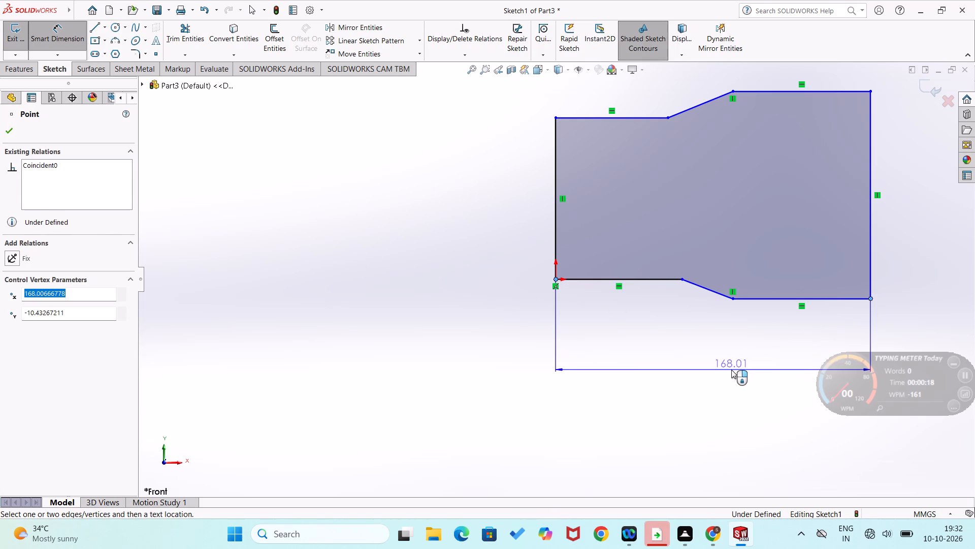
{"action": "left_click", "coordinate": [730, 370]}
{"action": "type", "text": "124"}
{"action": "key", "text": "Return"}
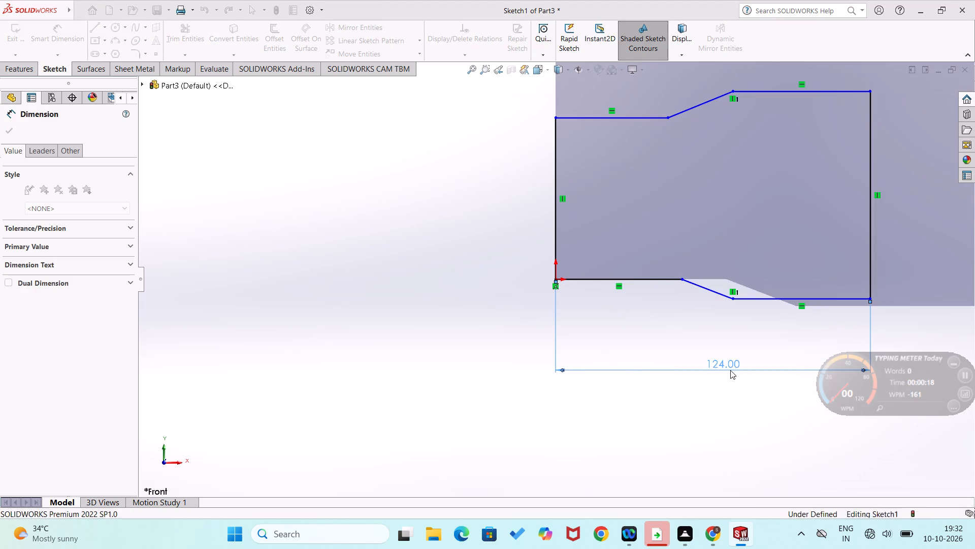
{"action": "left_click", "coordinate": [450, 380]}
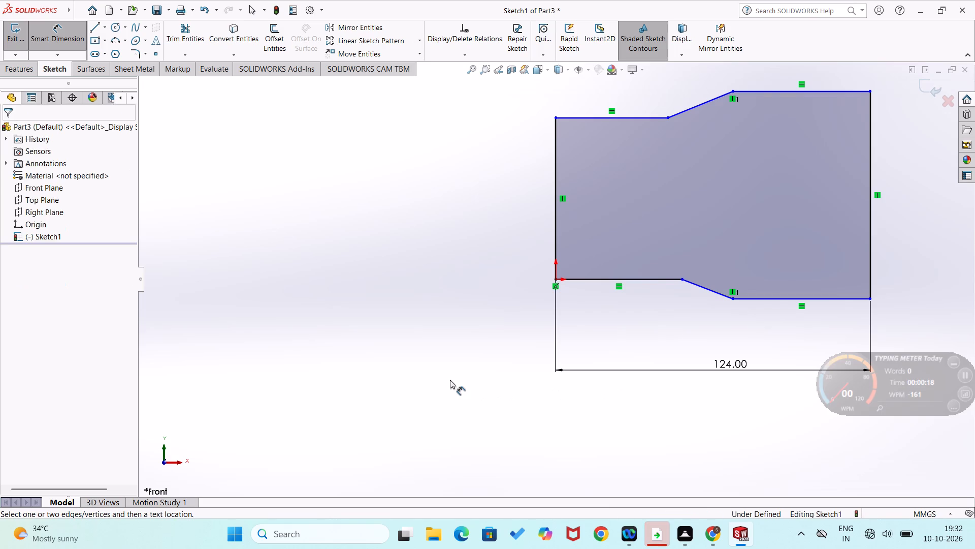
Dimension the profile's vertical edge at the origin as 56 mm.
{"action": "left_click", "coordinate": [554, 227]}
{"action": "left_click", "coordinate": [535, 229]}
{"action": "type", "text": "56"}
{"action": "key", "text": "Return"}
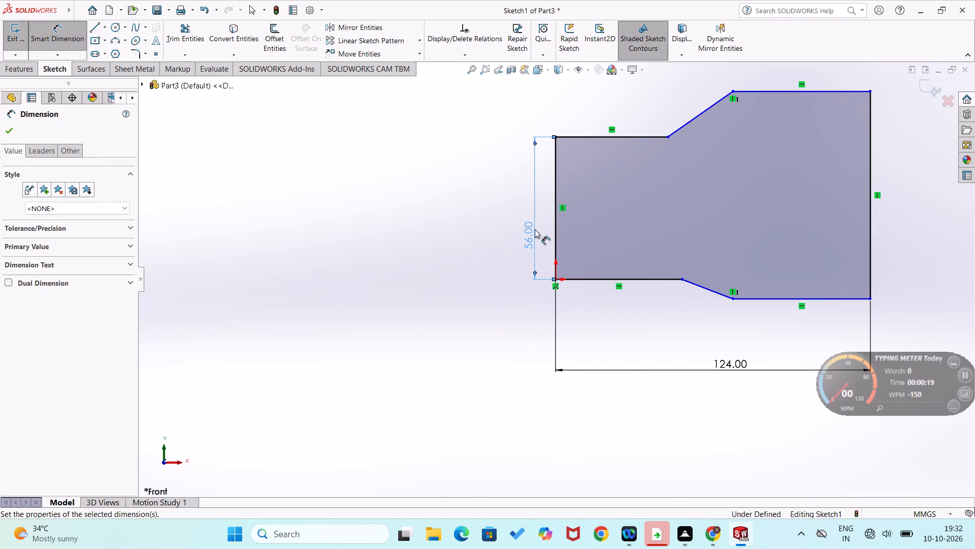
{"action": "left_click", "coordinate": [378, 273]}
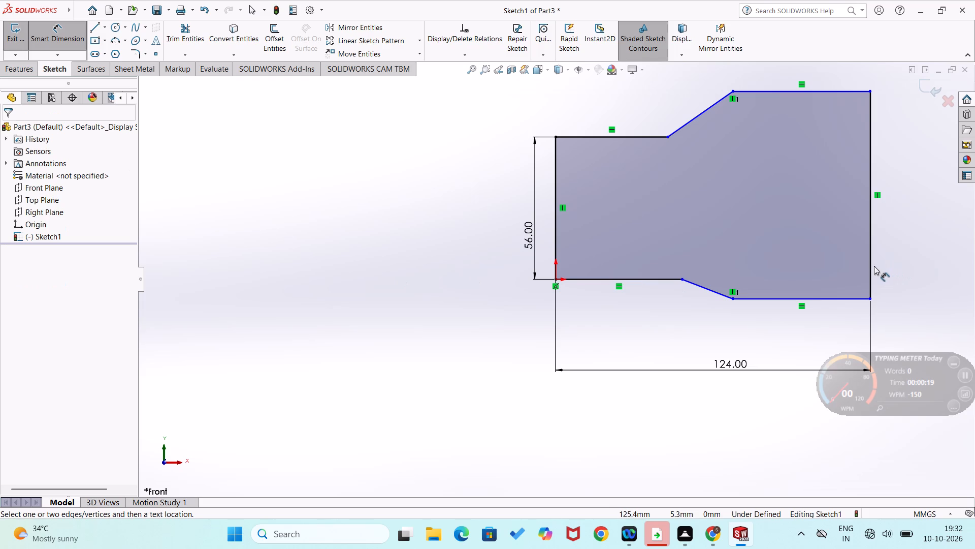
Dimension the far vertical edge of the taller section as 72 mm.
{"action": "left_click", "coordinate": [870, 266]}
{"action": "left_click", "coordinate": [894, 263]}
{"action": "type", "text": "72"}
{"action": "key", "text": "Return"}
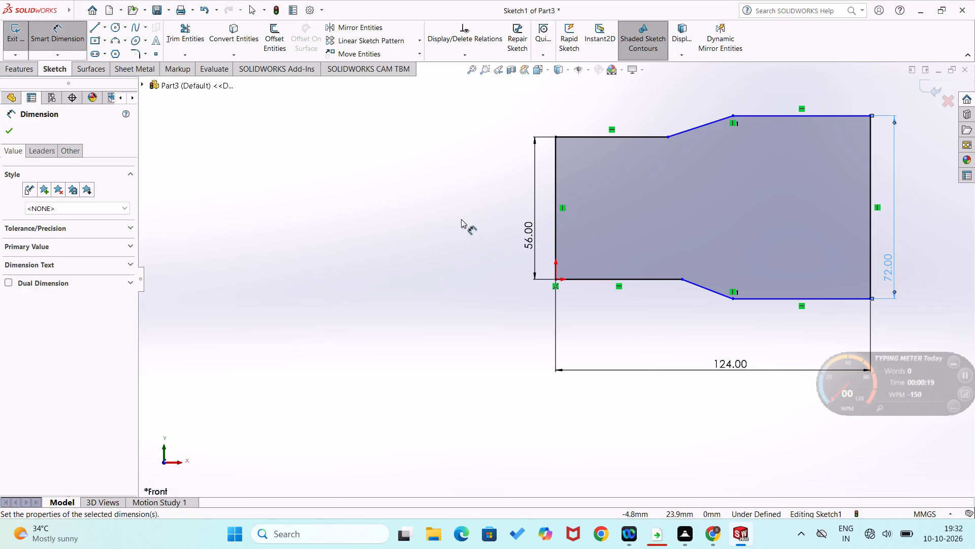
{"action": "left_click", "coordinate": [454, 219]}
{"action": "key", "text": "Escape"}
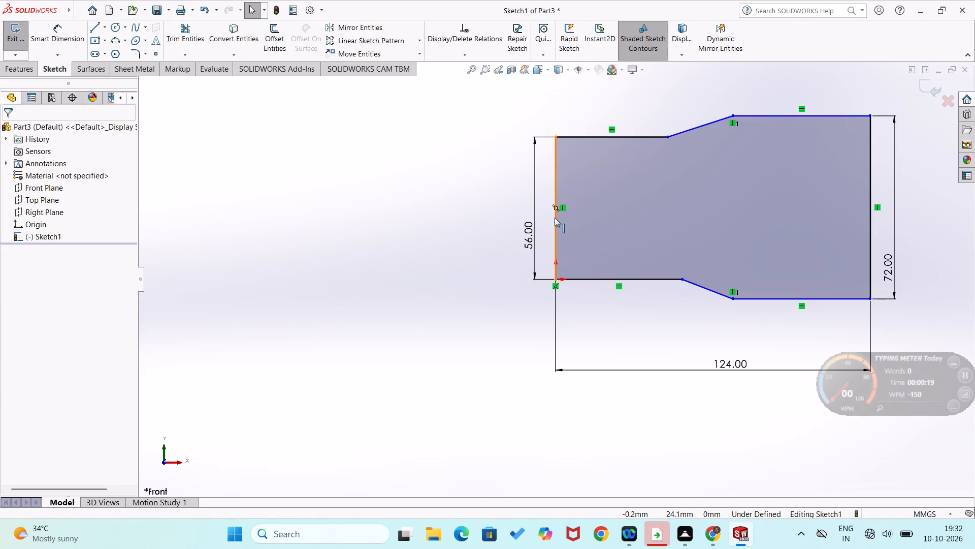
Add a Horizontal relation between the midpoints of the profile's two vertical end edges.
{"action": "left_click", "coordinate": [556, 209]}
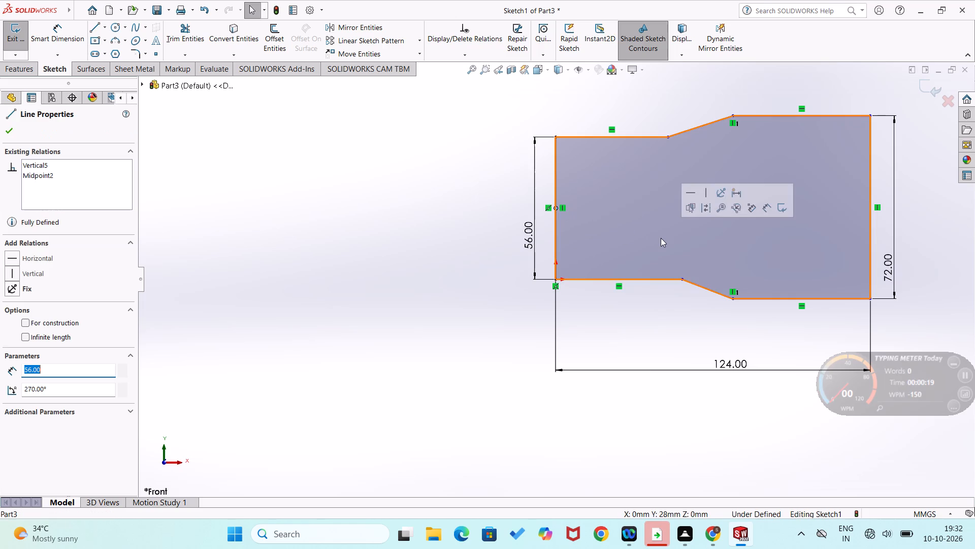
{"action": "left_click", "coordinate": [870, 207], "text": "ctrl"}
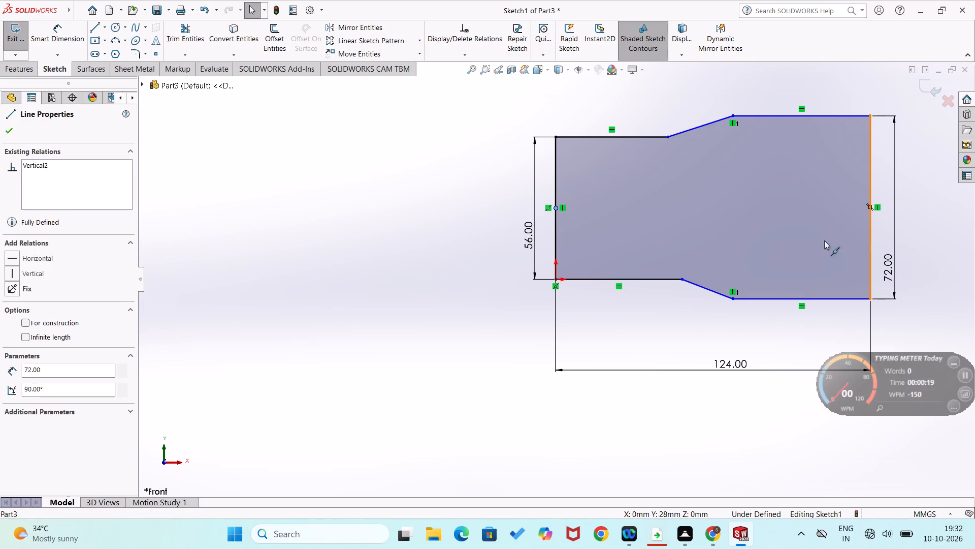
{"action": "left_click", "coordinate": [15, 238]}
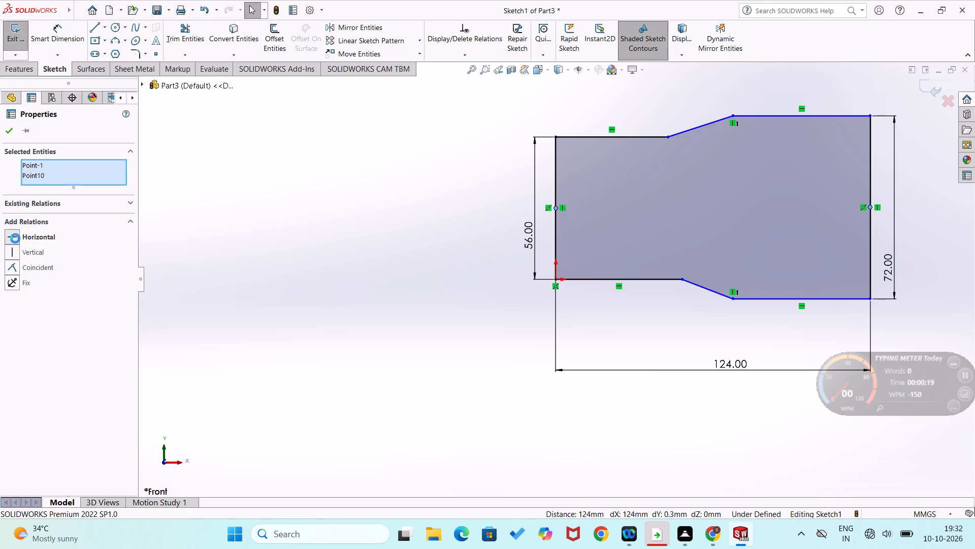
{"action": "left_click", "coordinate": [11, 133]}
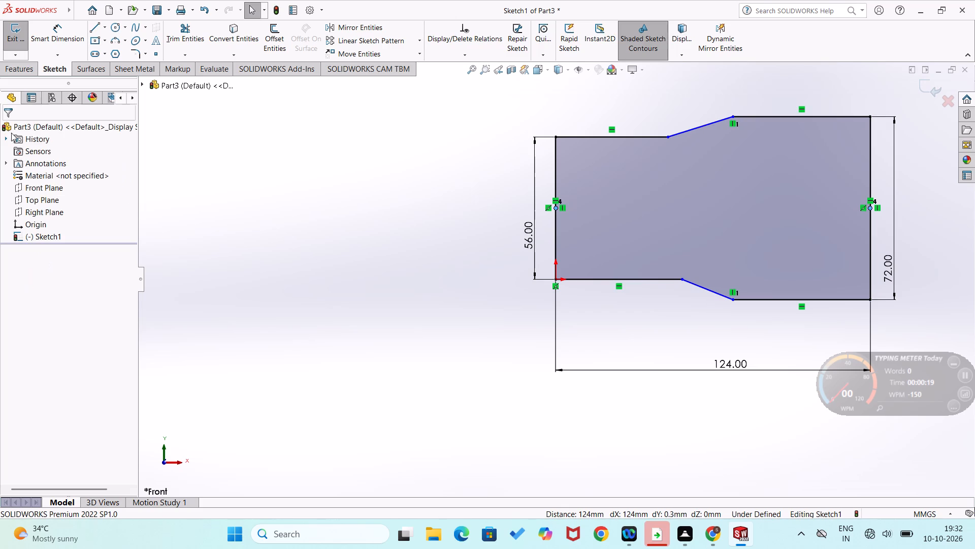
{"action": "left_click", "coordinate": [295, 199]}
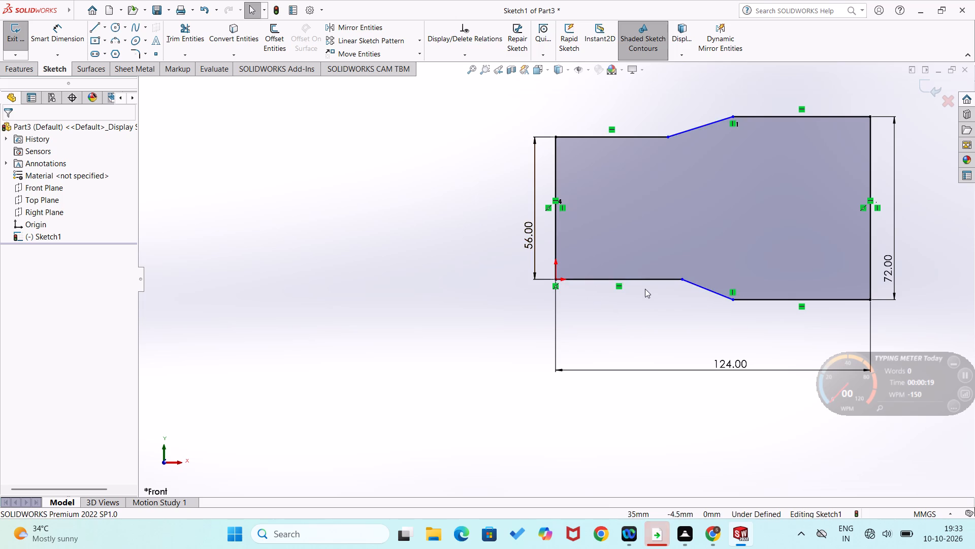
Dimension the lower horizontal edge starting at the origin as 45 mm.
{"action": "right_click_drag", "start_coordinate": [508, 357], "coordinate": [484, 247]}
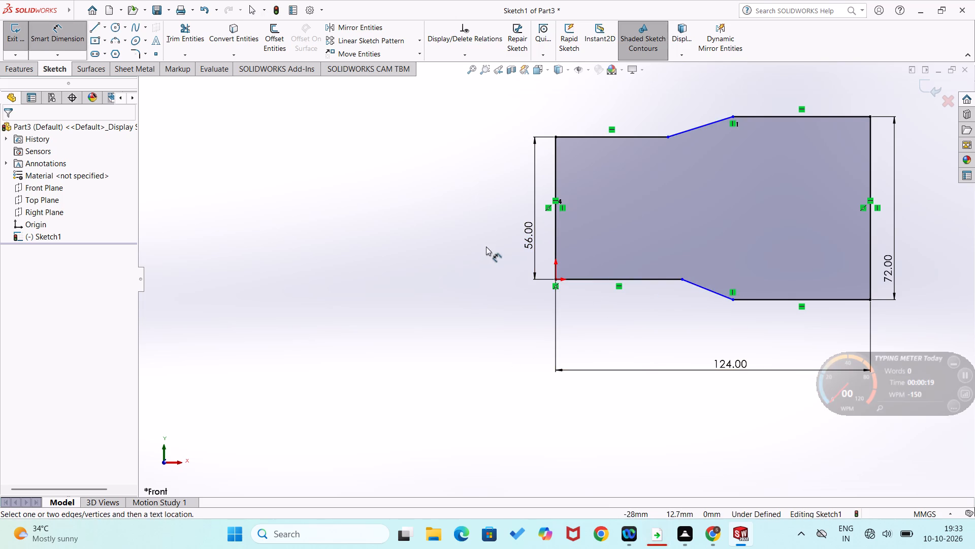
{"action": "left_click", "coordinate": [646, 278]}
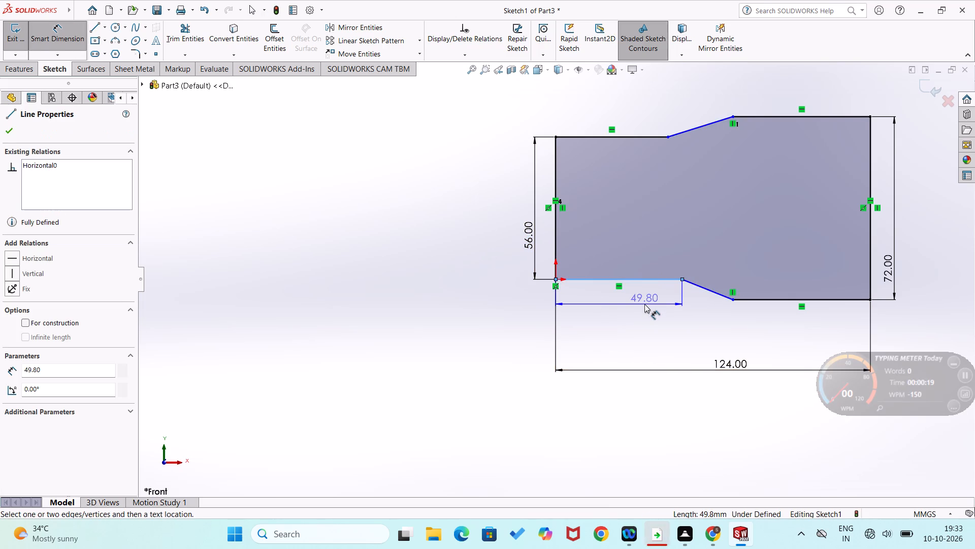
{"action": "left_click", "coordinate": [644, 304]}
{"action": "type", "text": "456"}
{"action": "key", "text": "BackSpace"}
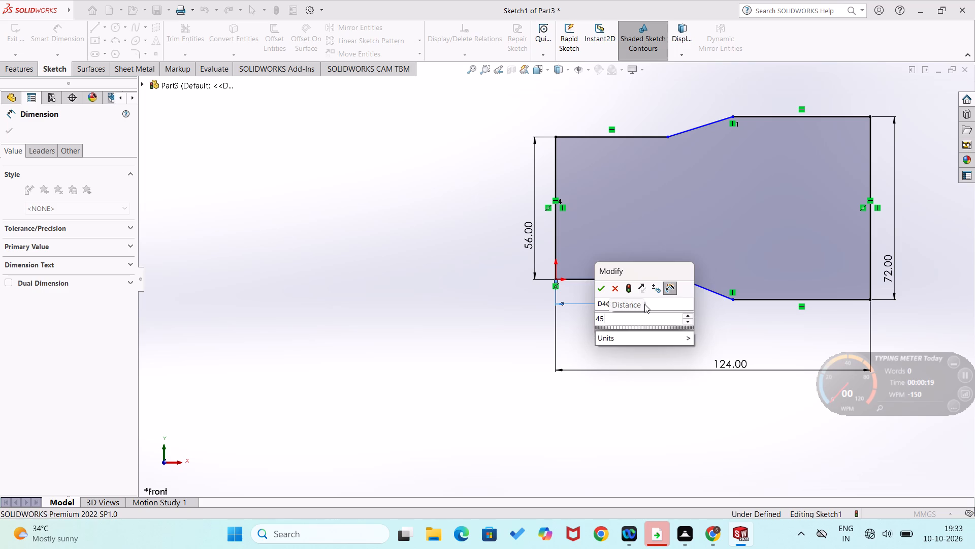
{"action": "key", "text": "Return"}
{"action": "left_click", "coordinate": [494, 405]}
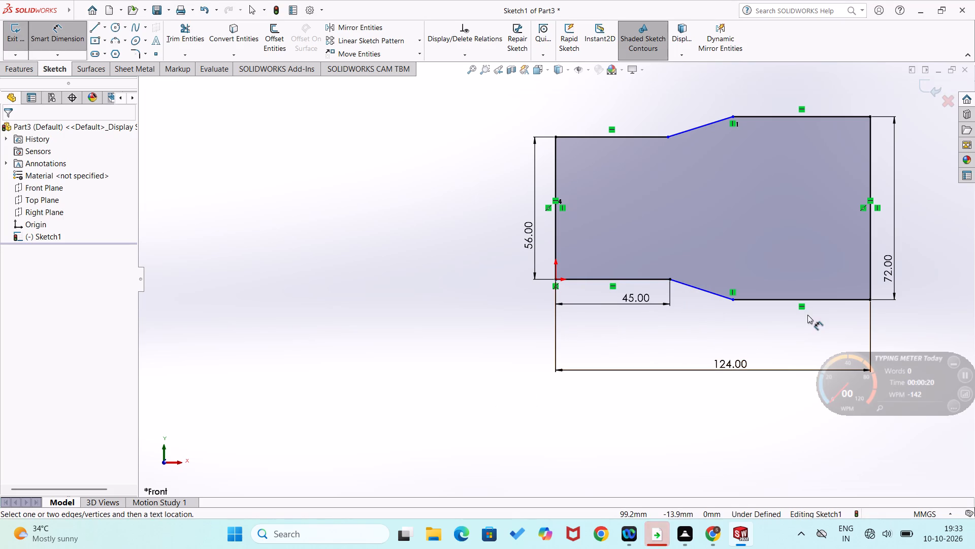
Dimension the lower horizontal edge of the taller section as 50 mm.
{"action": "left_click_drag", "start_coordinate": [833, 301], "coordinate": [824, 308]}
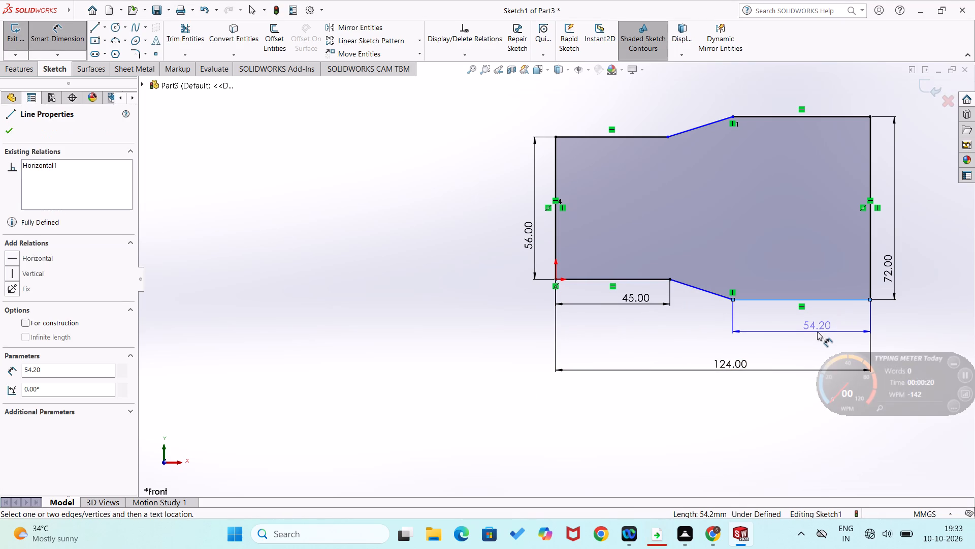
{"action": "left_click", "coordinate": [817, 331]}
{"action": "type", "text": "50"}
{"action": "key", "text": "Return"}
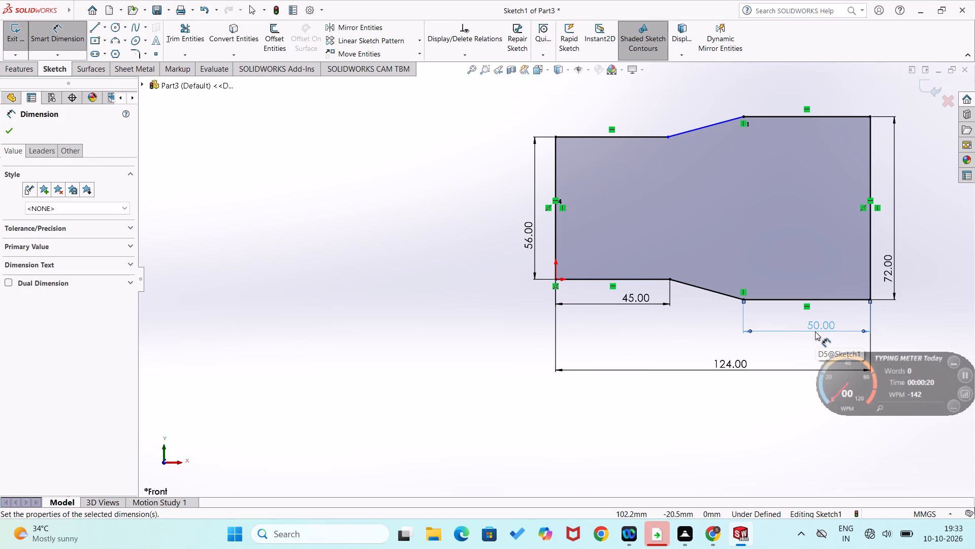
{"action": "double_click", "coordinate": [815, 331]}
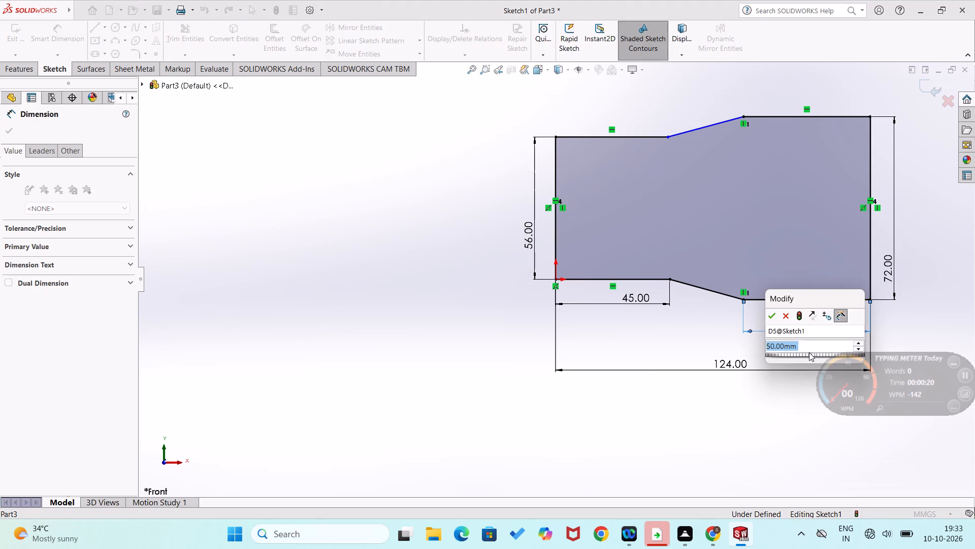
{"action": "left_click", "coordinate": [775, 315]}
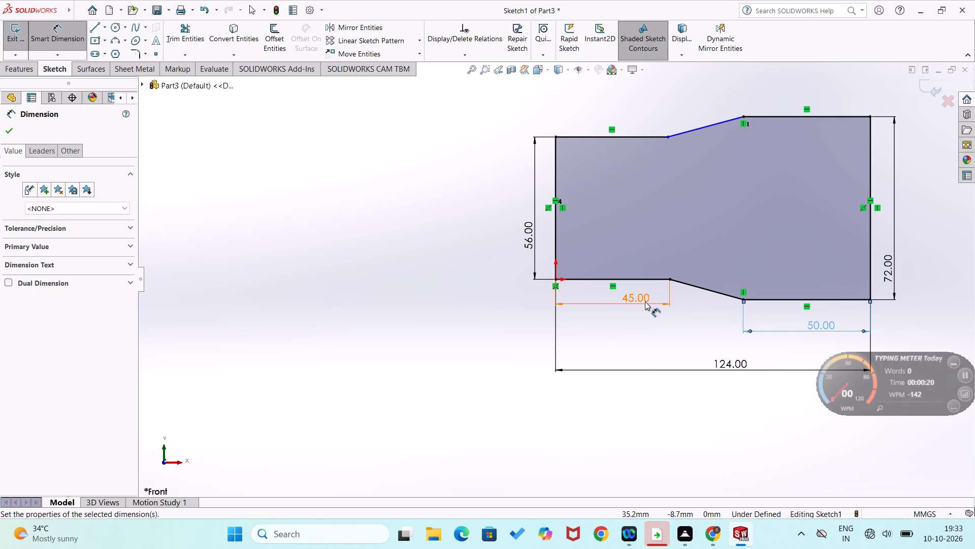
Set the length of the lower horizontal edge starting at the origin to 50 mm.
{"action": "double_click", "coordinate": [645, 301]}
{"action": "type", "text": "50"}
{"action": "key", "text": "Return"}
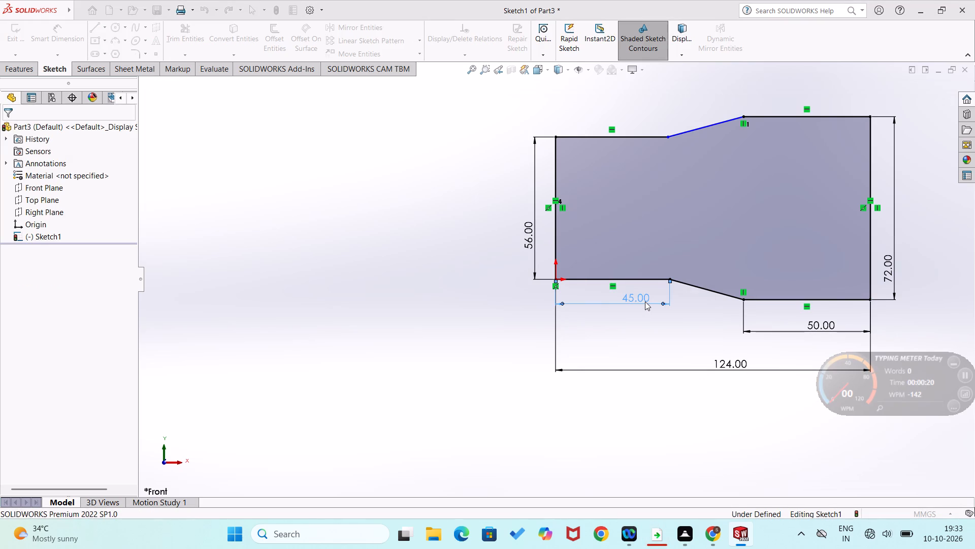
{"action": "left_click", "coordinate": [500, 328]}
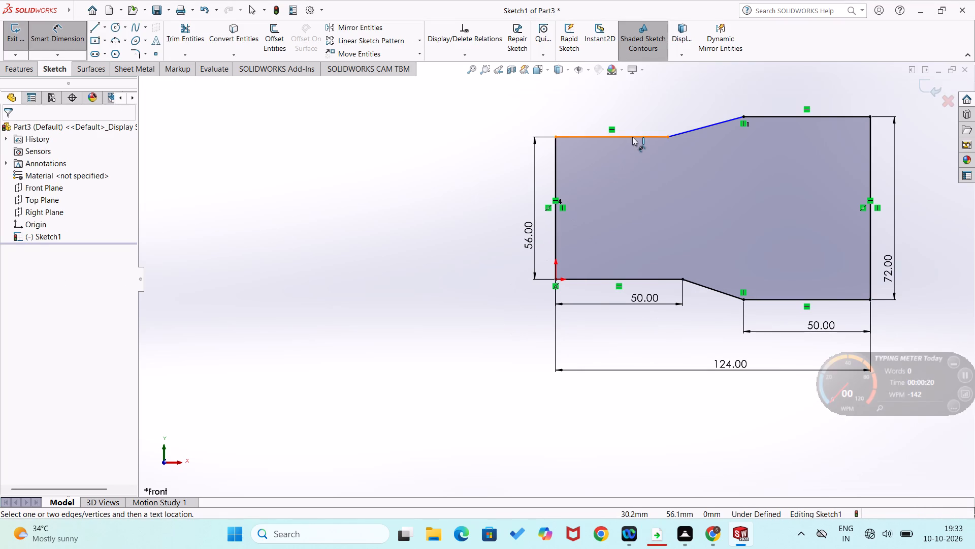
Dimension the upper horizontal edge of the narrower section as 50 mm.
{"action": "left_click_drag", "start_coordinate": [632, 137], "coordinate": [633, 128]}
{"action": "left_click", "coordinate": [633, 105]}
{"action": "type", "text": "50"}
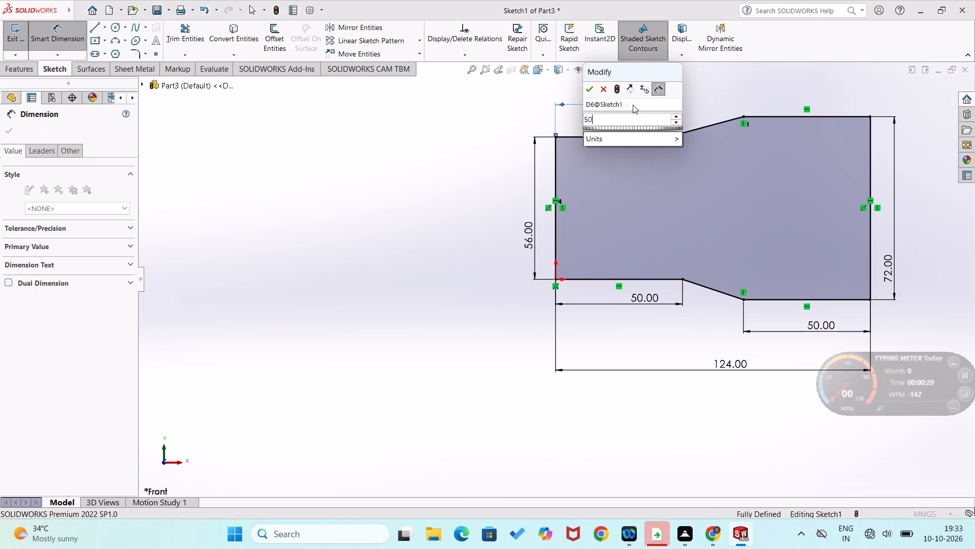
{"action": "key", "text": "Return"}
{"action": "left_click", "coordinate": [293, 235]}
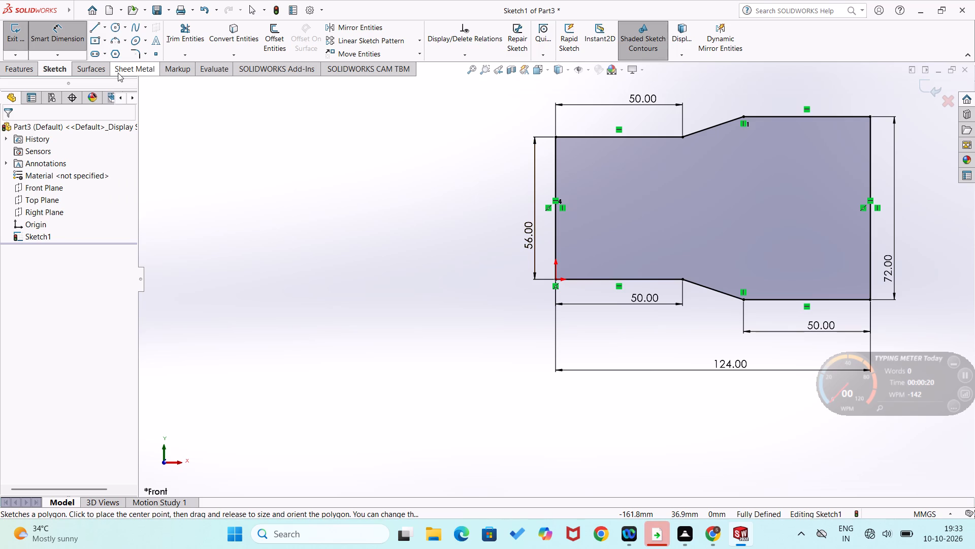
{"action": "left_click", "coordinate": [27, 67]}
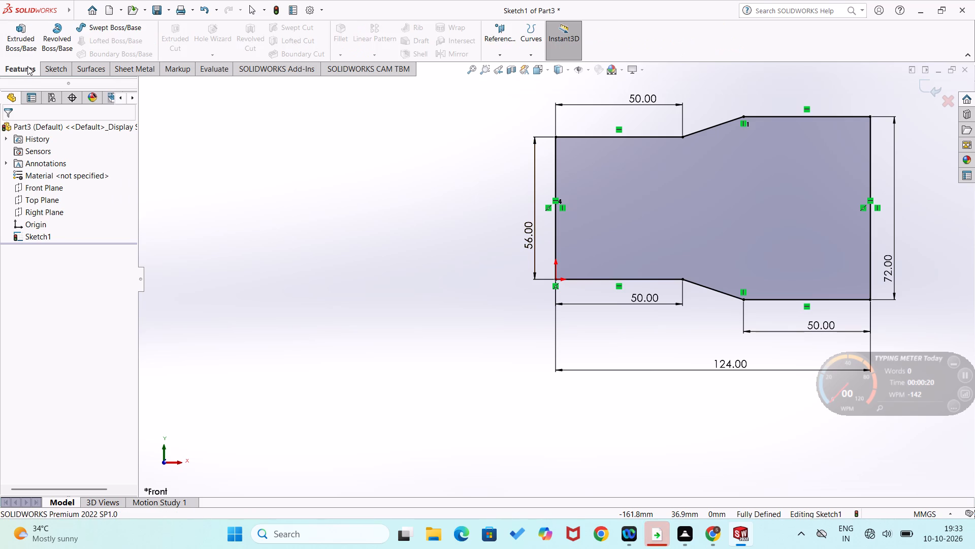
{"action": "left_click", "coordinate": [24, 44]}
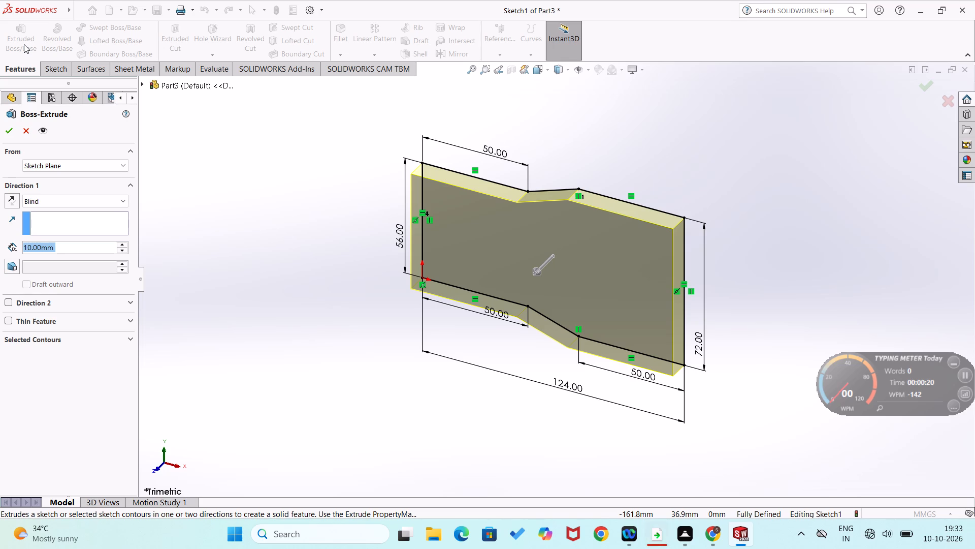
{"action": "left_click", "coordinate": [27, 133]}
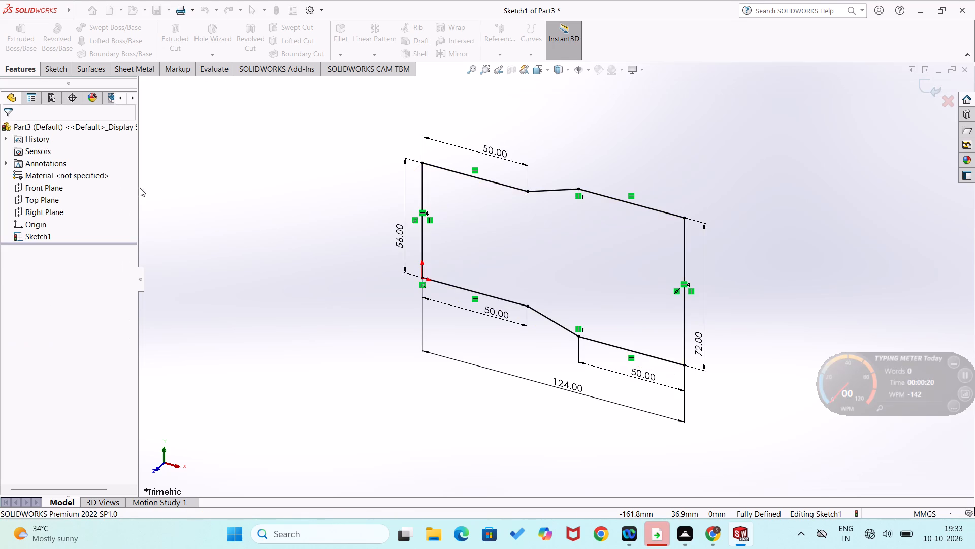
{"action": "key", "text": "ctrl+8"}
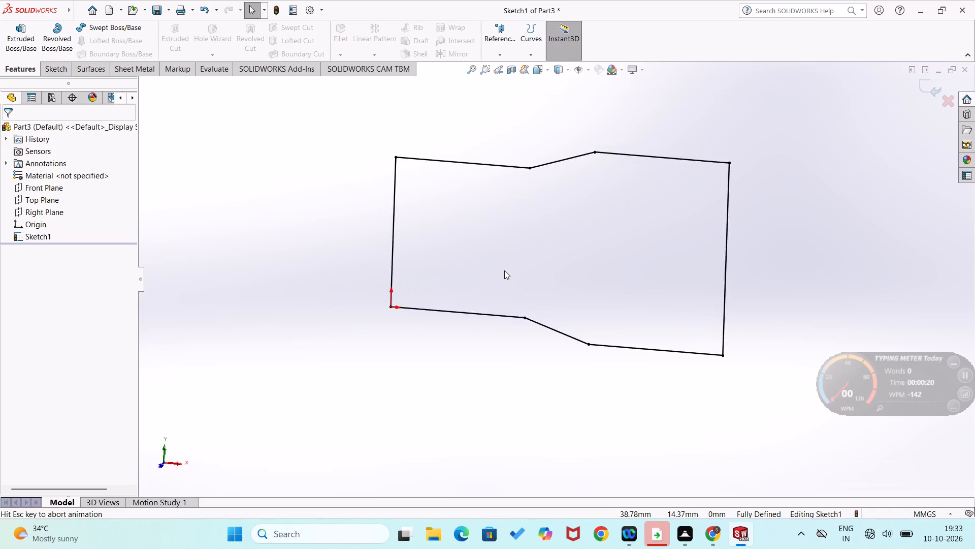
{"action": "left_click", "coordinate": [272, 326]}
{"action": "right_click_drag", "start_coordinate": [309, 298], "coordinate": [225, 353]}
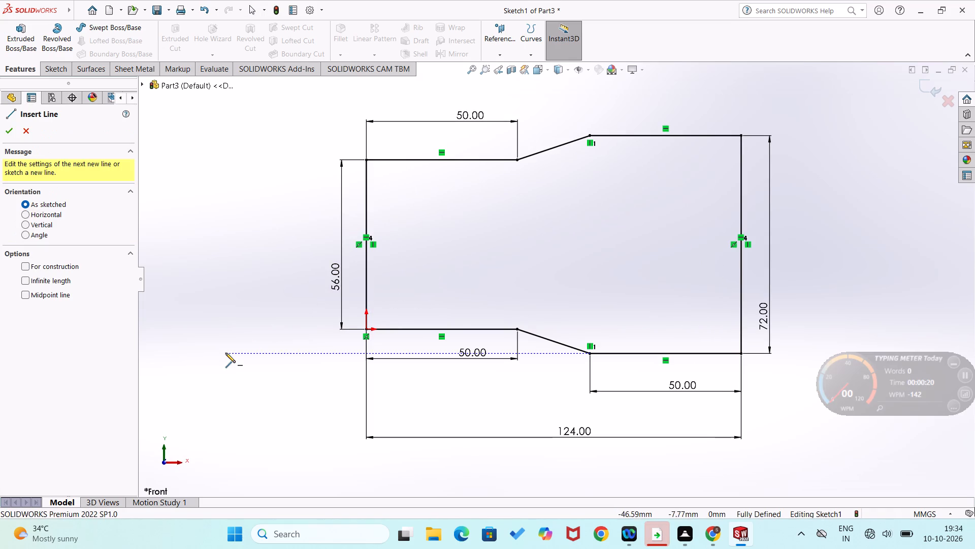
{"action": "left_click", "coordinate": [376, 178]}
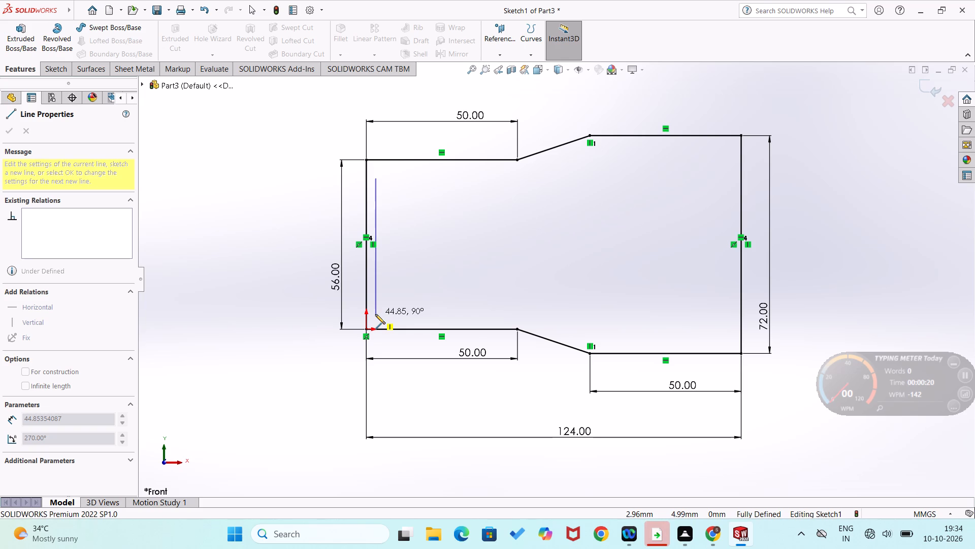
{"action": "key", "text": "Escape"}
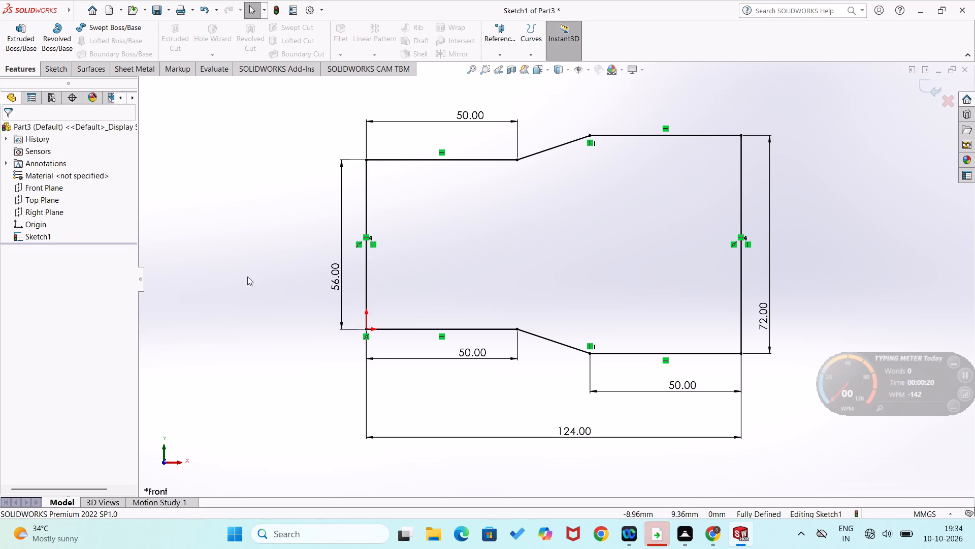
Extrude the stepped profile as a Blind boss with a depth of 2 mm.
{"action": "left_click", "coordinate": [27, 43]}
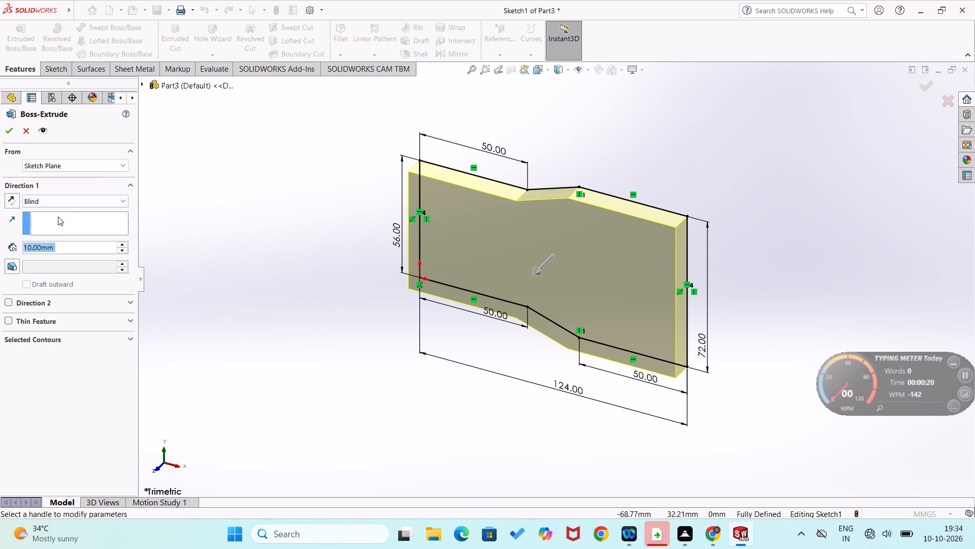
{"action": "key", "text": "2"}
{"action": "key", "text": "Return"}
{"action": "middle_click_drag", "start_coordinate": [178, 223], "coordinate": [179, 248]}
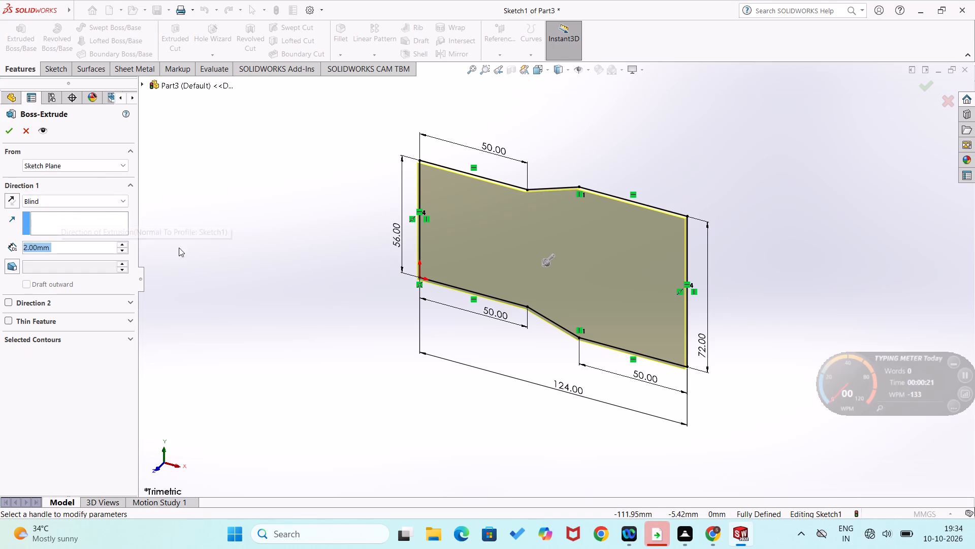
{"action": "middle_click_drag", "start_coordinate": [179, 248], "coordinate": [231, 246]}
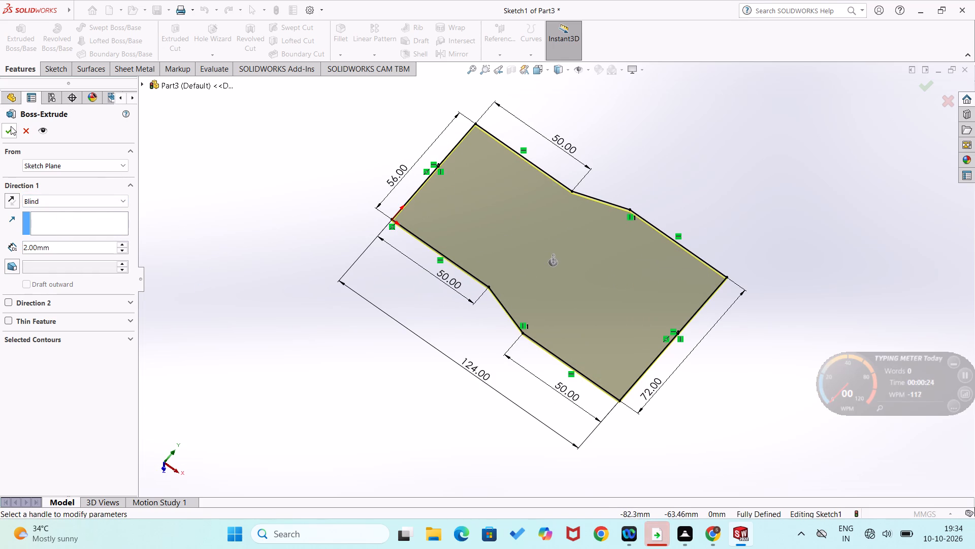
{"action": "left_click", "coordinate": [11, 126]}
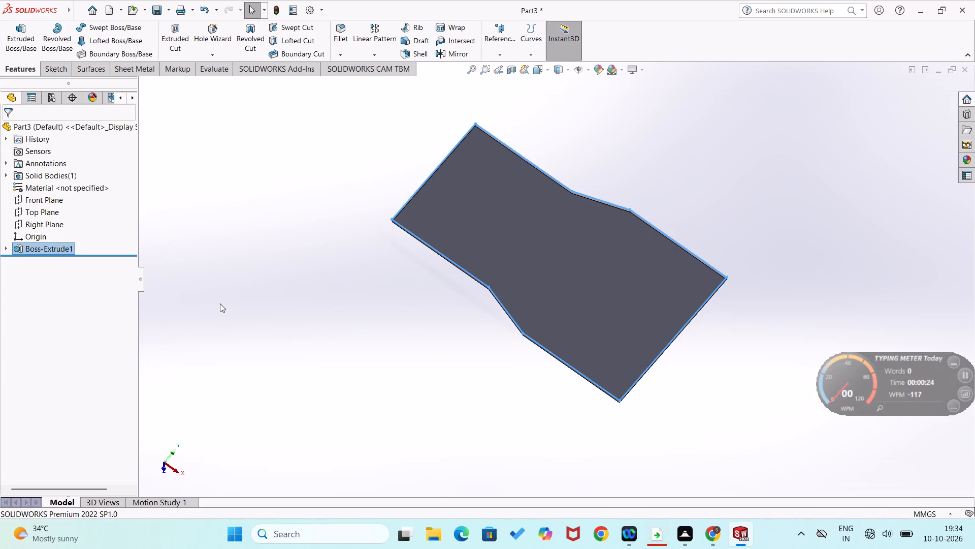
Fillet the two concave corner edges where the narrower section meets the sloped sides with a 38 mm radius.
{"action": "middle_click_drag", "start_coordinate": [261, 342], "coordinate": [313, 328]}
{"action": "left_click", "coordinate": [298, 322]}
{"action": "middle_click_drag", "start_coordinate": [370, 345], "coordinate": [373, 349]}
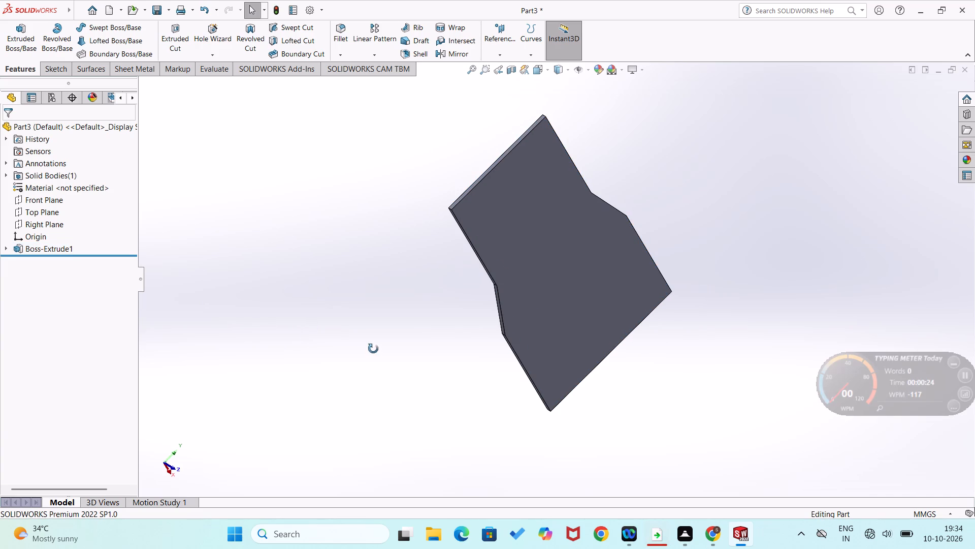
{"action": "middle_click_drag", "start_coordinate": [373, 349], "coordinate": [345, 250]}
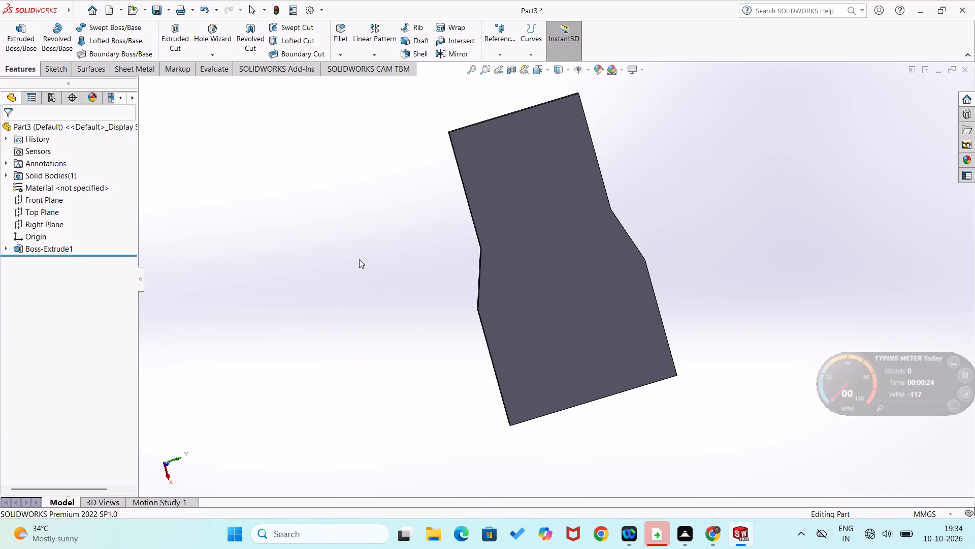
{"action": "scroll", "coordinate": [458, 344], "scroll_direction": "up", "scroll_amount": 2}
{"action": "middle_click_drag", "start_coordinate": [460, 262], "coordinate": [505, 249]}
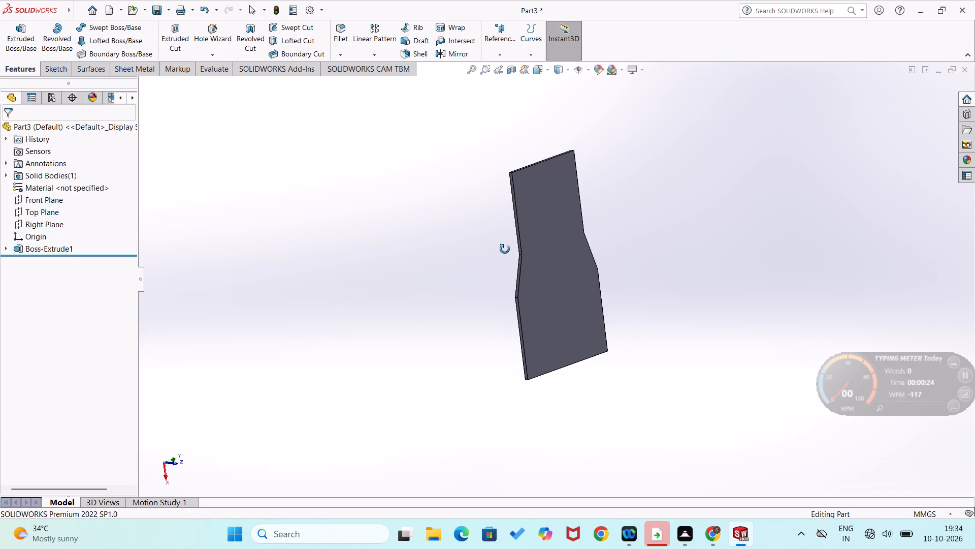
{"action": "middle_click_drag", "start_coordinate": [505, 249], "coordinate": [509, 247]}
{"action": "scroll", "coordinate": [512, 246], "scroll_direction": "down", "scroll_amount": 3}
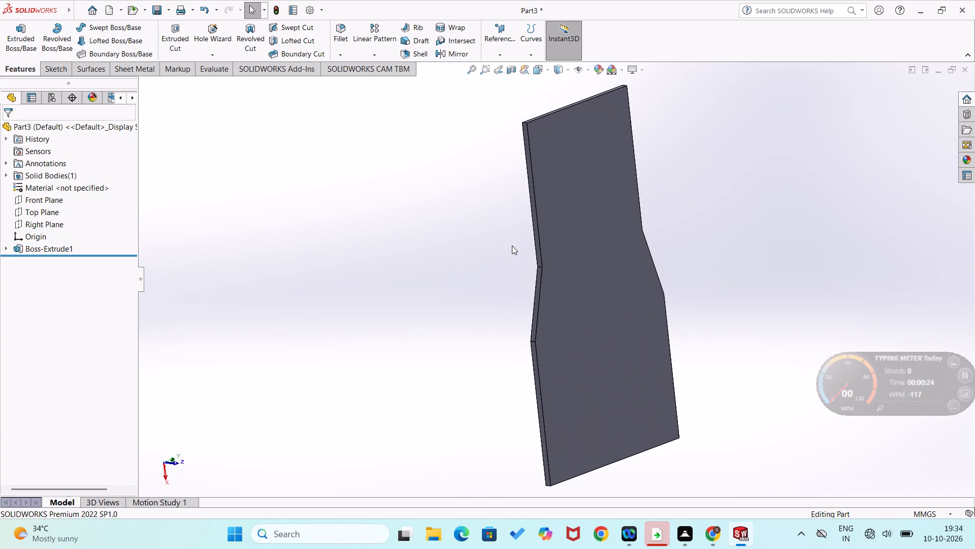
{"action": "left_click", "coordinate": [344, 58]}
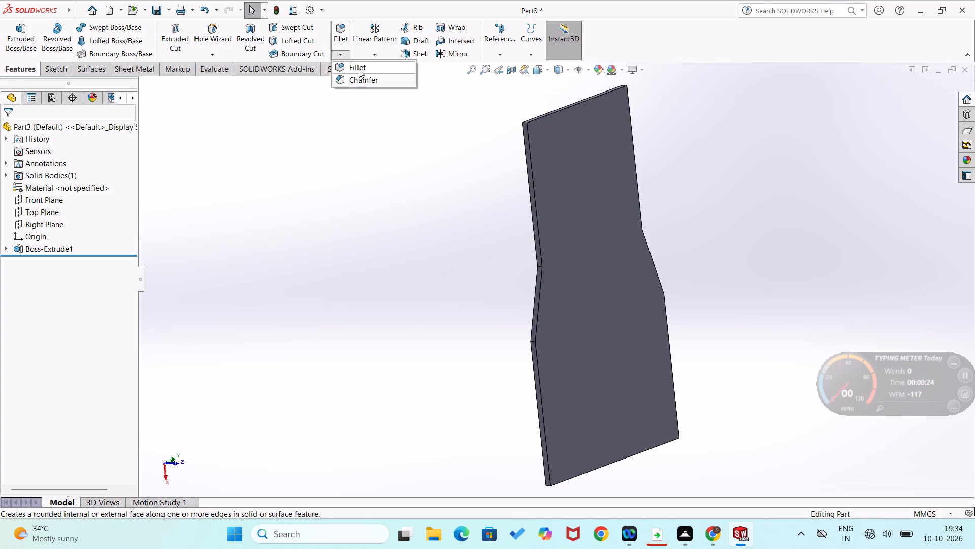
{"action": "left_click", "coordinate": [359, 69]}
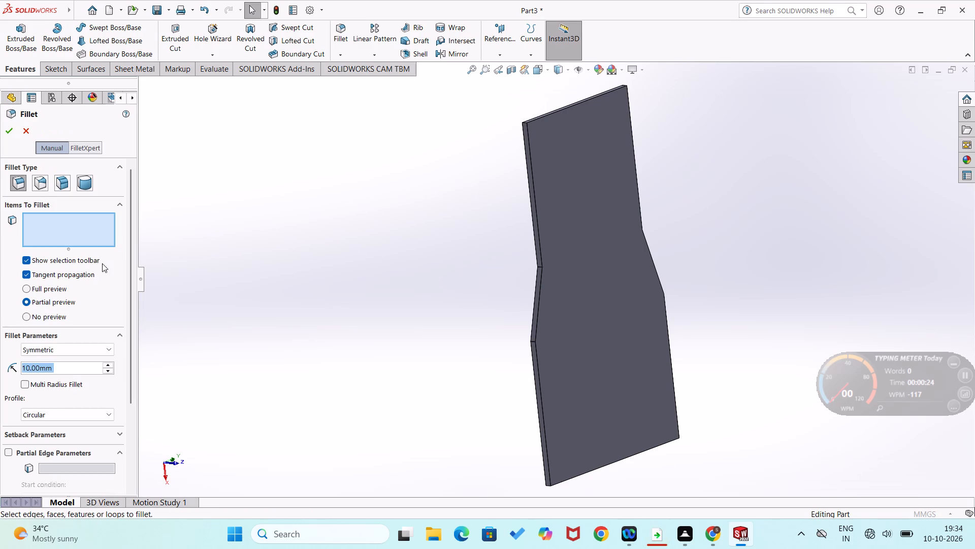
{"action": "type", "text": "38"}
{"action": "key", "text": "Return"}
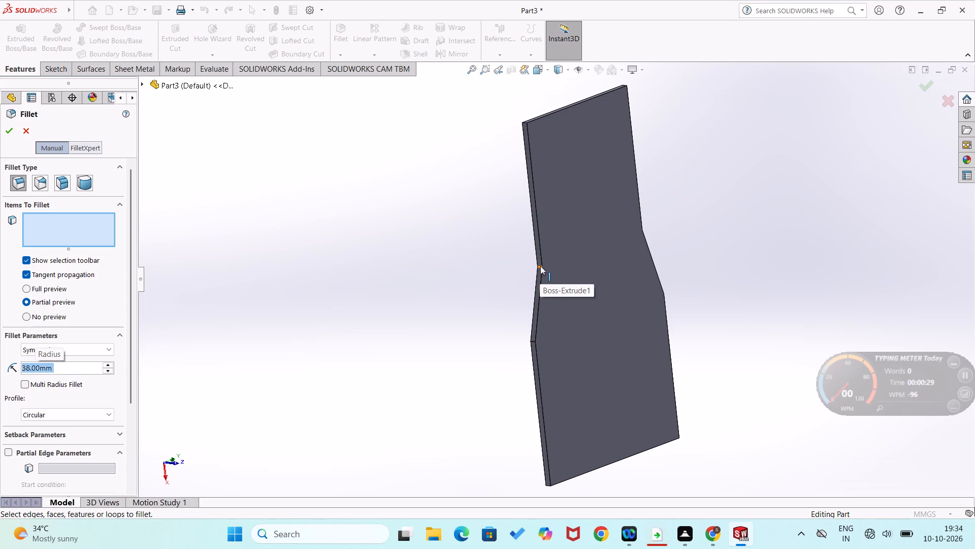
{"action": "left_click", "coordinate": [540, 266]}
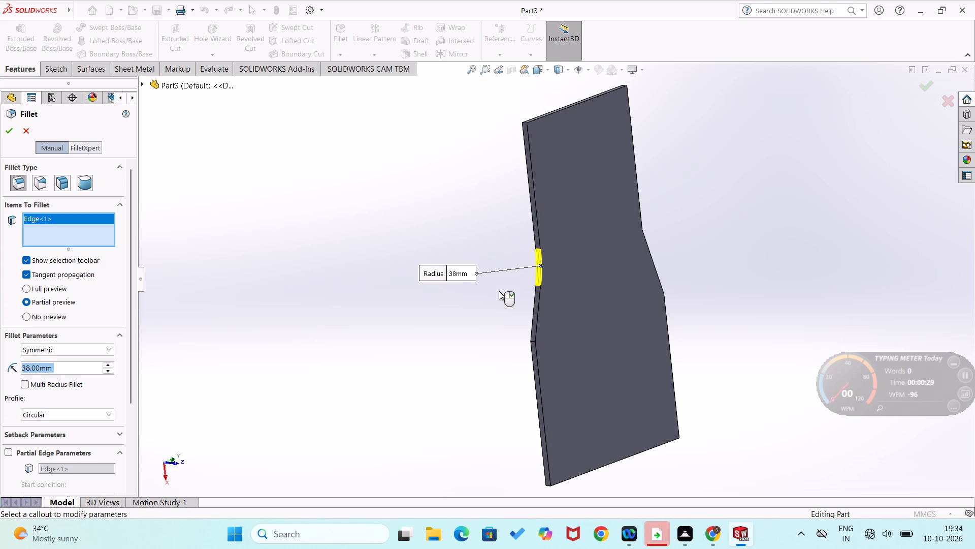
{"action": "middle_click_drag", "start_coordinate": [499, 291], "coordinate": [394, 380]}
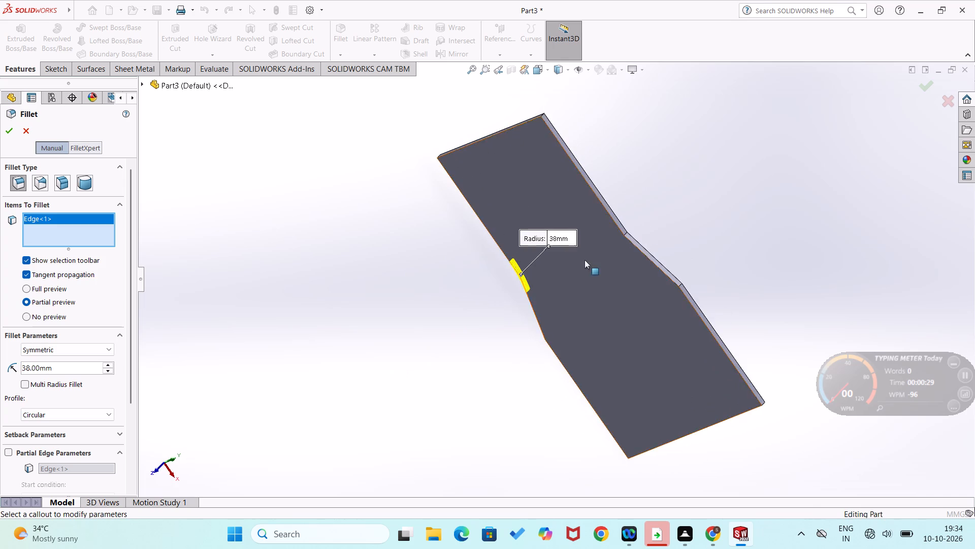
{"action": "scroll", "coordinate": [655, 210], "scroll_direction": "down", "scroll_amount": 4}
{"action": "left_click", "coordinate": [566, 280]}
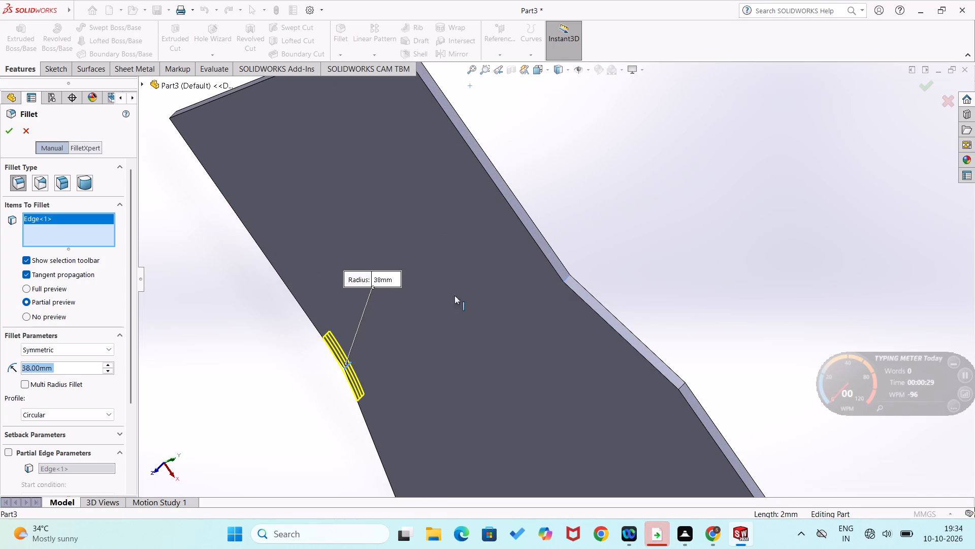
{"action": "left_click", "coordinate": [4, 126]}
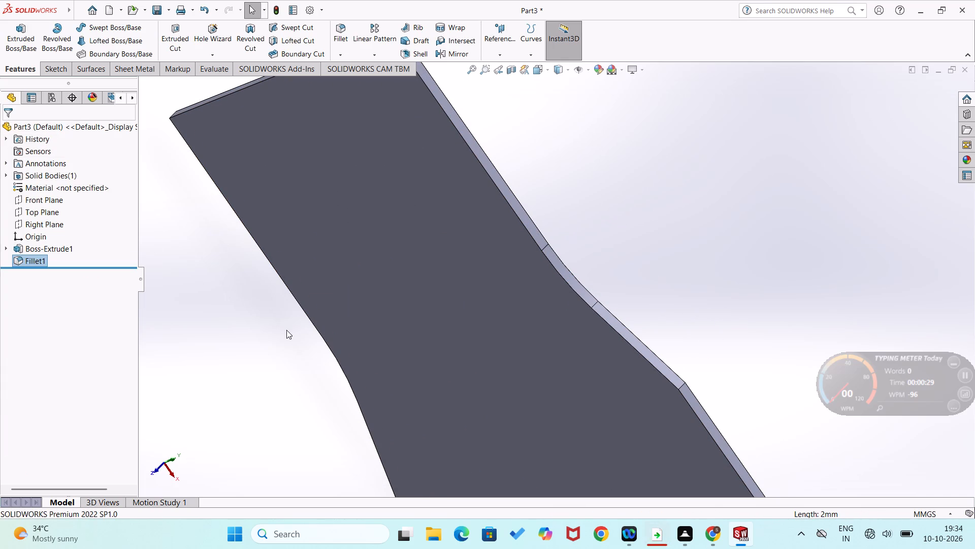
Start a second fillet with a 26 mm radius for the corners where the sloped sides meet the wider section.
{"action": "middle_click_drag", "start_coordinate": [288, 331], "coordinate": [394, 195]}
{"action": "scroll", "coordinate": [328, 268], "scroll_direction": "up", "scroll_amount": 4}
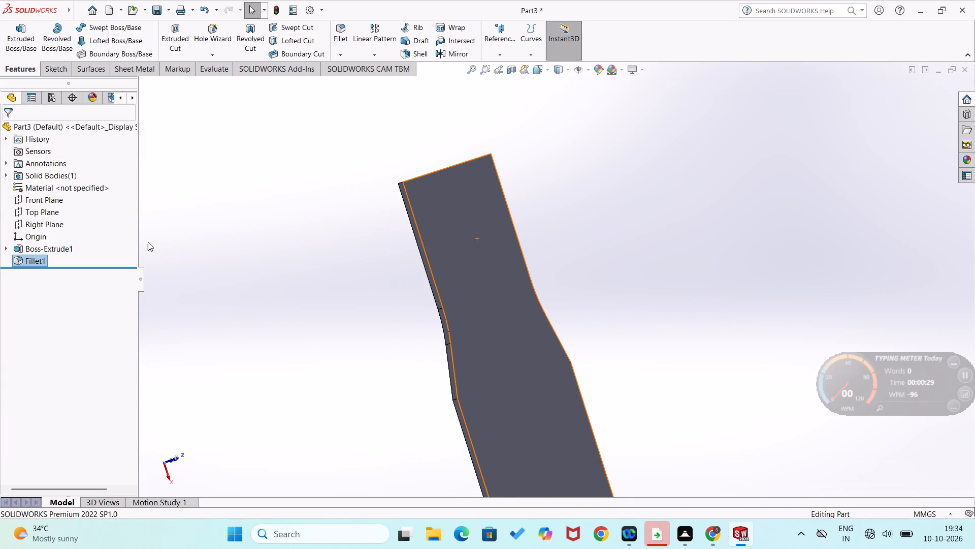
{"action": "left_click", "coordinate": [339, 60]}
{"action": "left_click", "coordinate": [359, 65]}
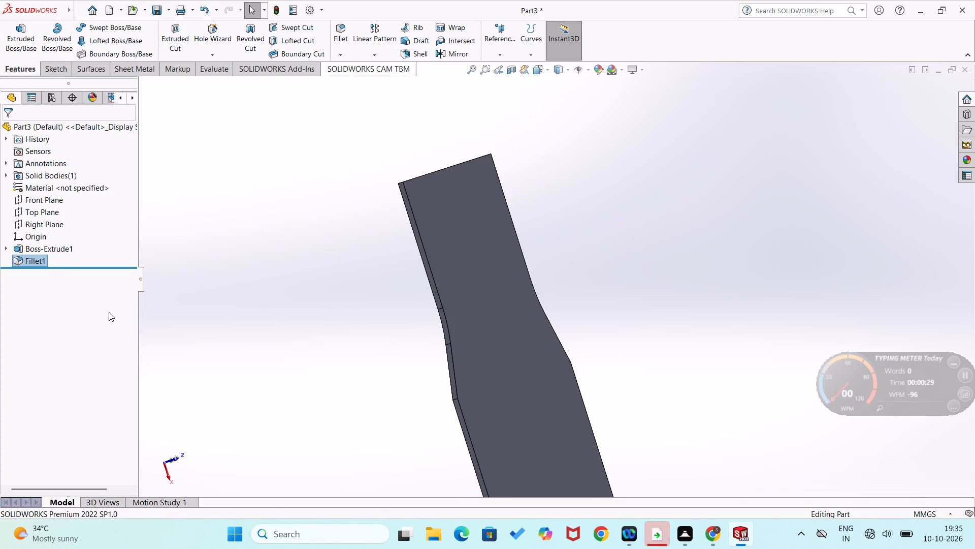
{"action": "type", "text": "26"}
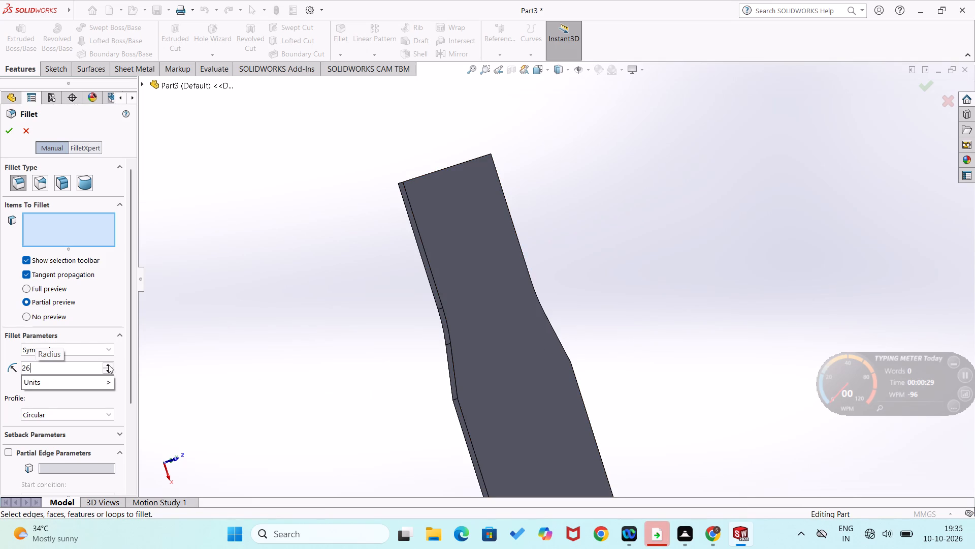
{"action": "key", "text": "Return"}
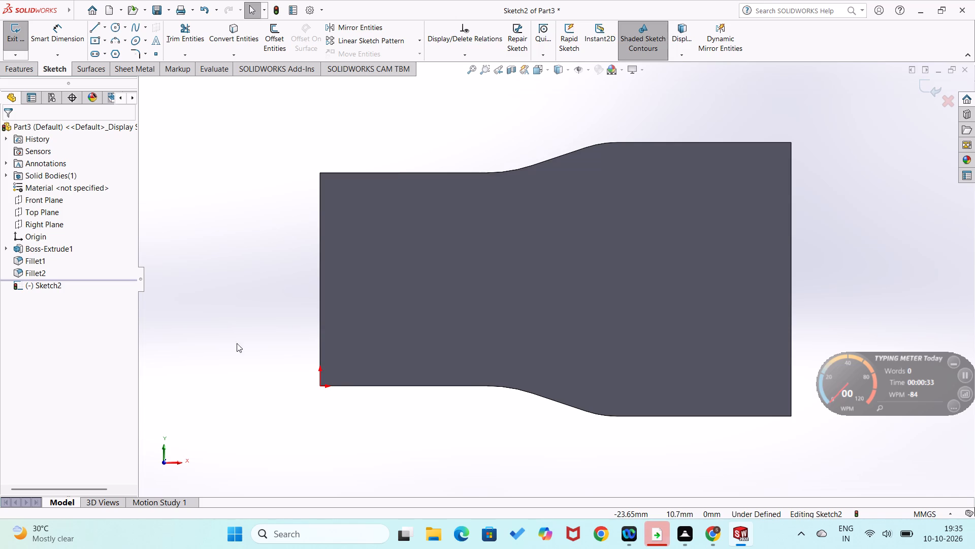
Begin an inner profile on the plate face with a vertical line about 47.7 mm long just inside the narrower section's end edge.
{"action": "right_click_drag", "start_coordinate": [259, 309], "coordinate": [246, 386]}
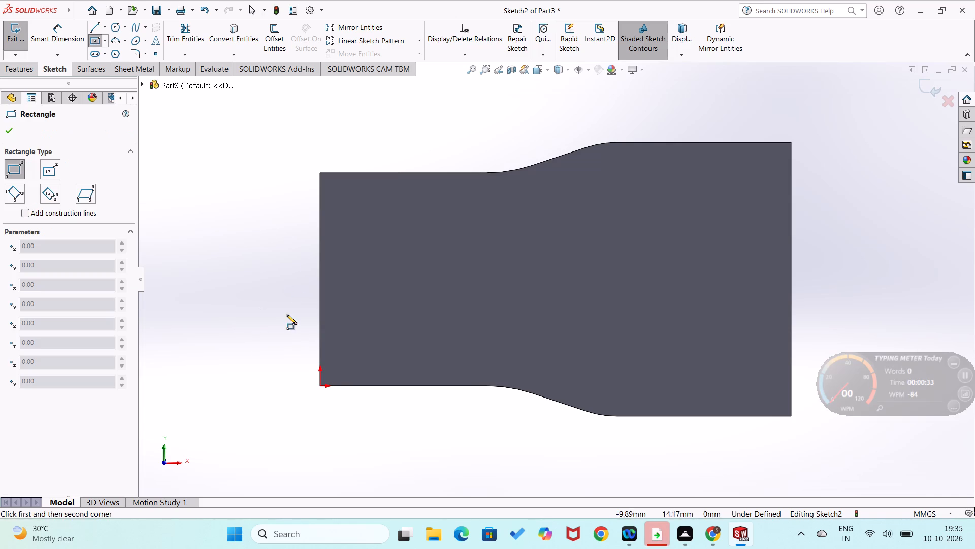
{"action": "right_click_drag", "start_coordinate": [289, 251], "coordinate": [243, 290]}
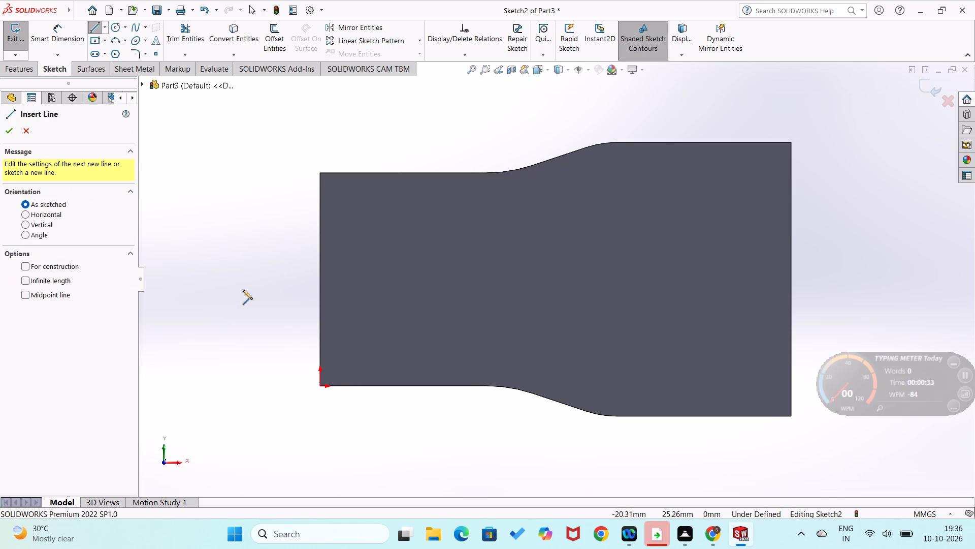
{"action": "left_click", "coordinate": [335, 187]}
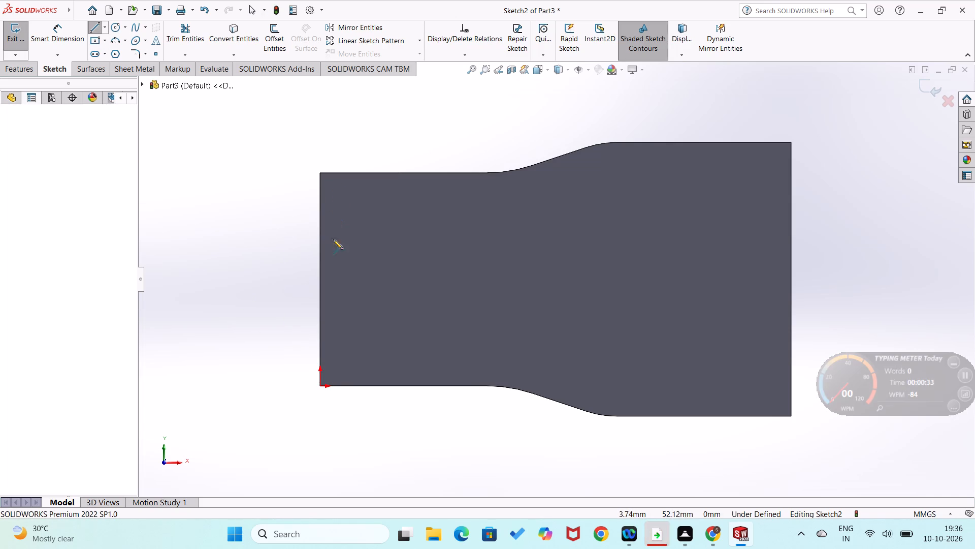
{"action": "left_click", "coordinate": [335, 369]}
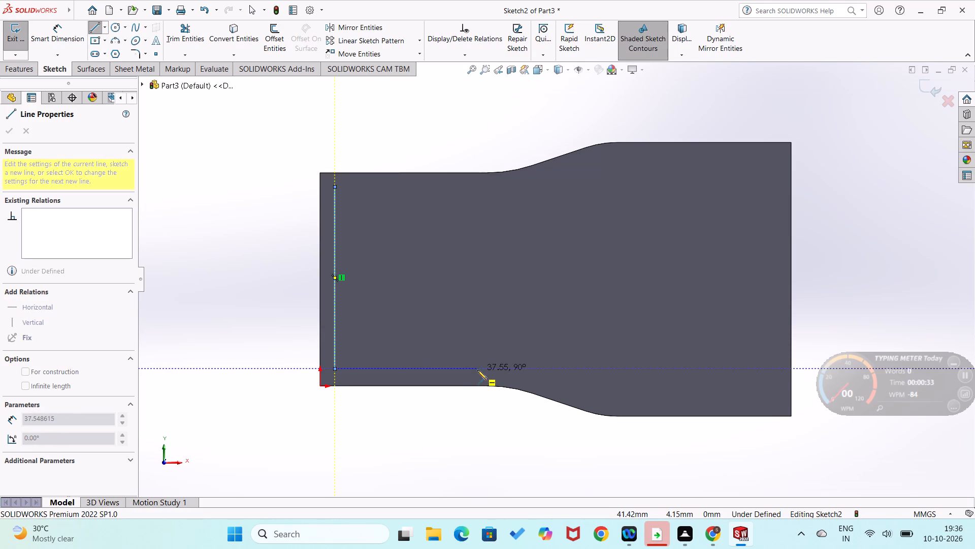
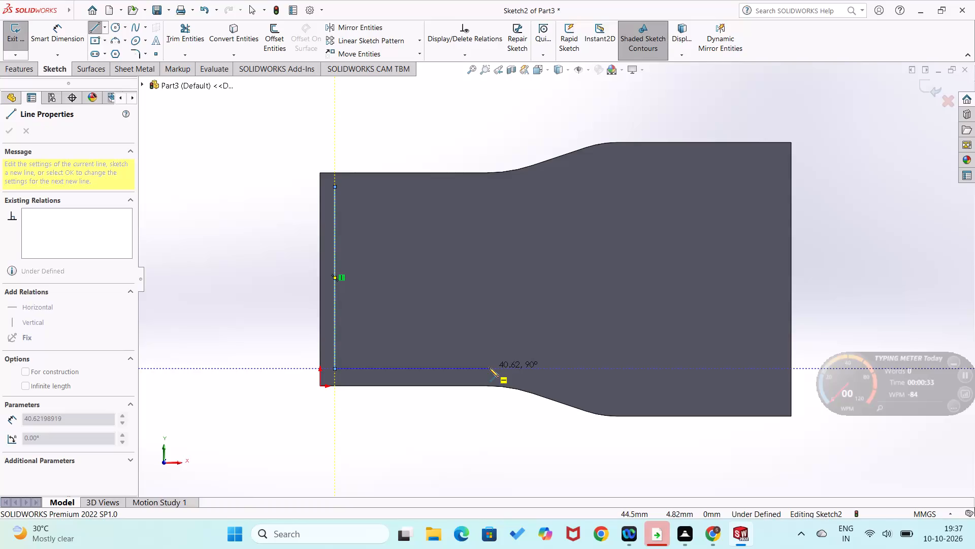
Complete the closed inner profile along the plate outline: lines about 40.6, 31.4 (sloped), 40.5 and 58.7 mm, returning along the upper side to the start.
{"action": "left_click", "coordinate": [489, 368]}
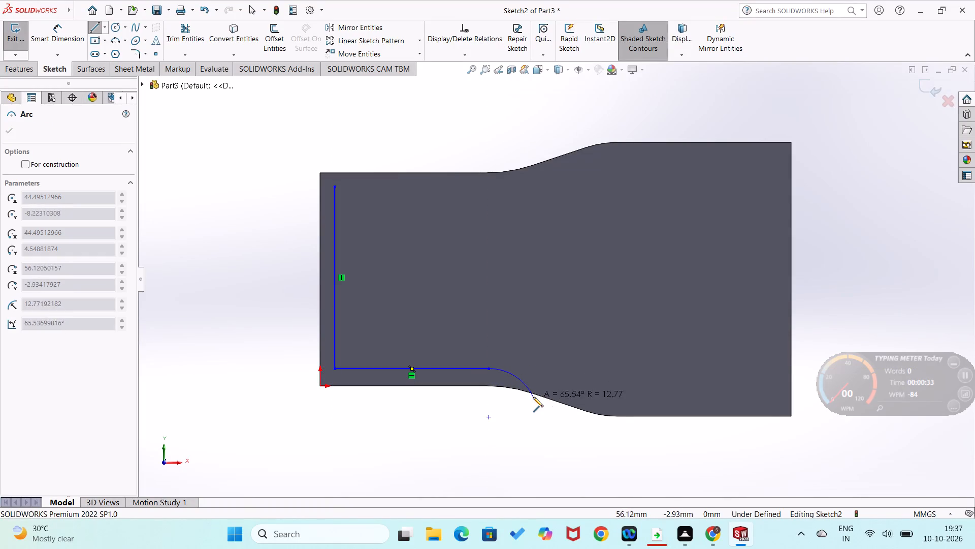
{"action": "right_click_drag", "start_coordinate": [568, 385], "coordinate": [511, 393]}
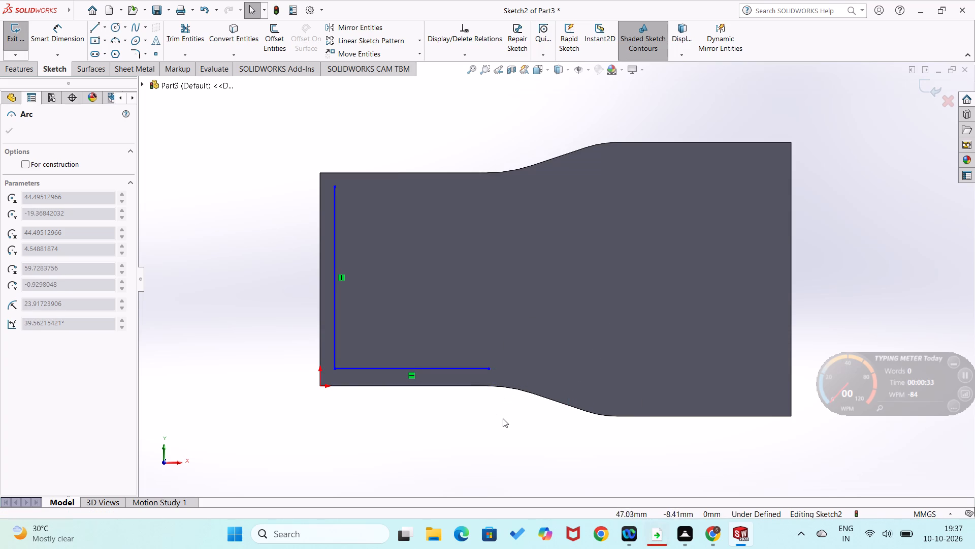
{"action": "right_click_drag", "start_coordinate": [504, 419], "coordinate": [375, 439]}
{"action": "left_click", "coordinate": [487, 369]}
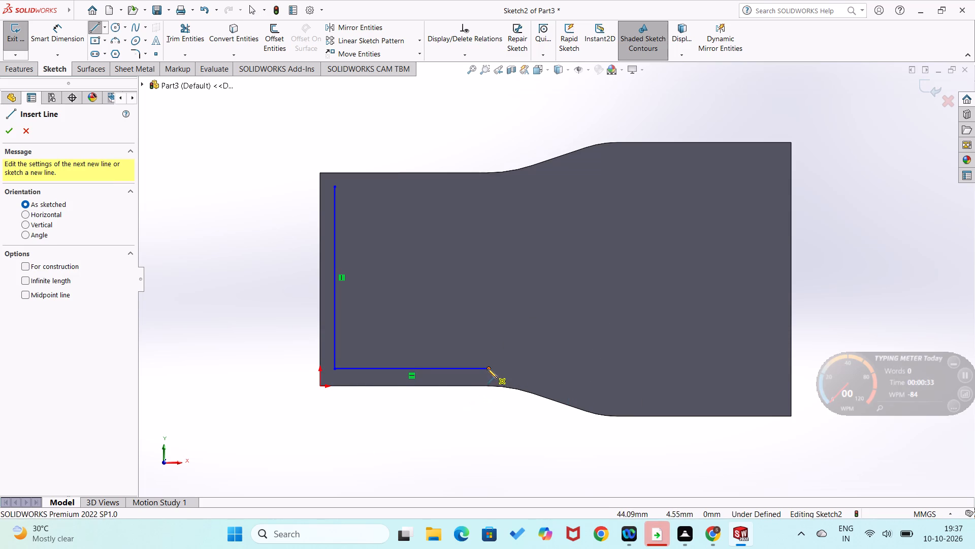
{"action": "left_click", "coordinate": [606, 392]}
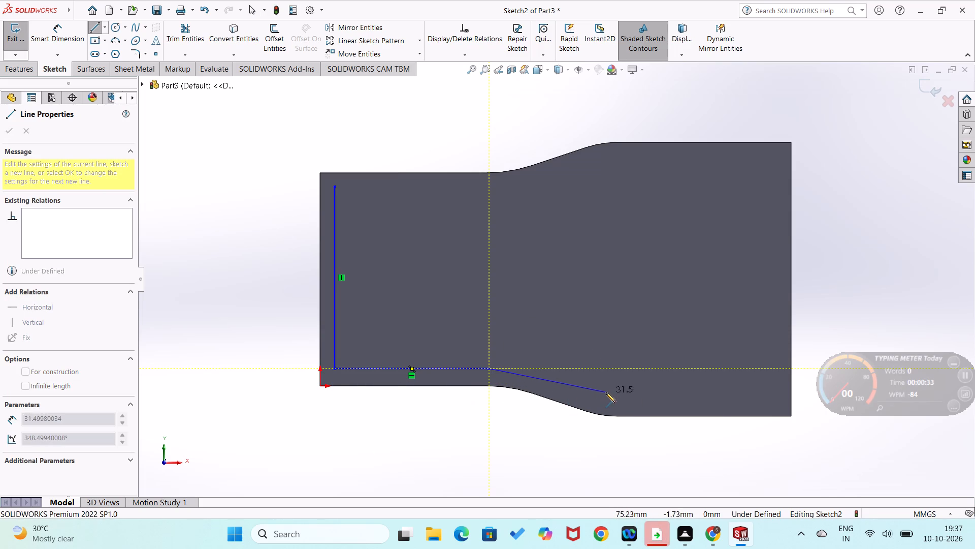
{"action": "left_click", "coordinate": [760, 393]}
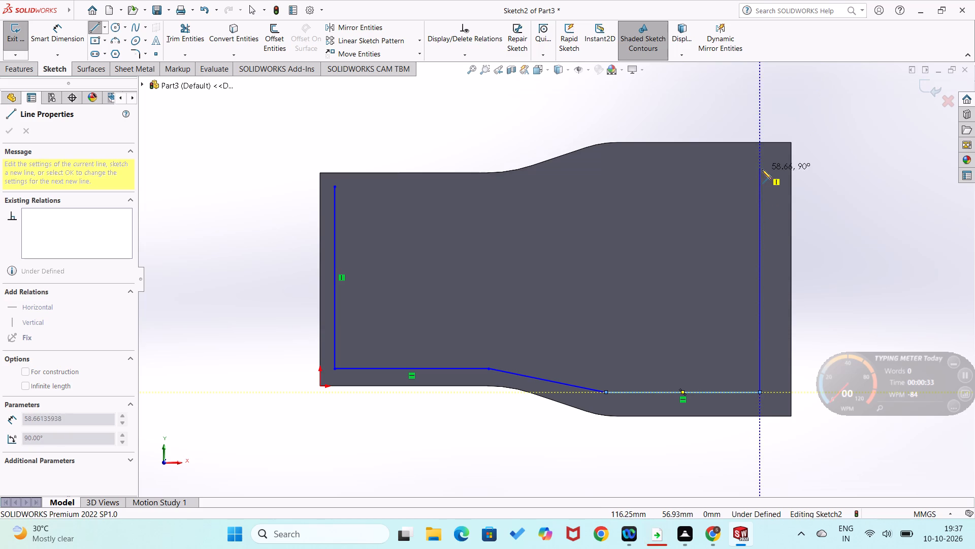
{"action": "left_click", "coordinate": [762, 169]}
{"action": "left_click", "coordinate": [612, 171]}
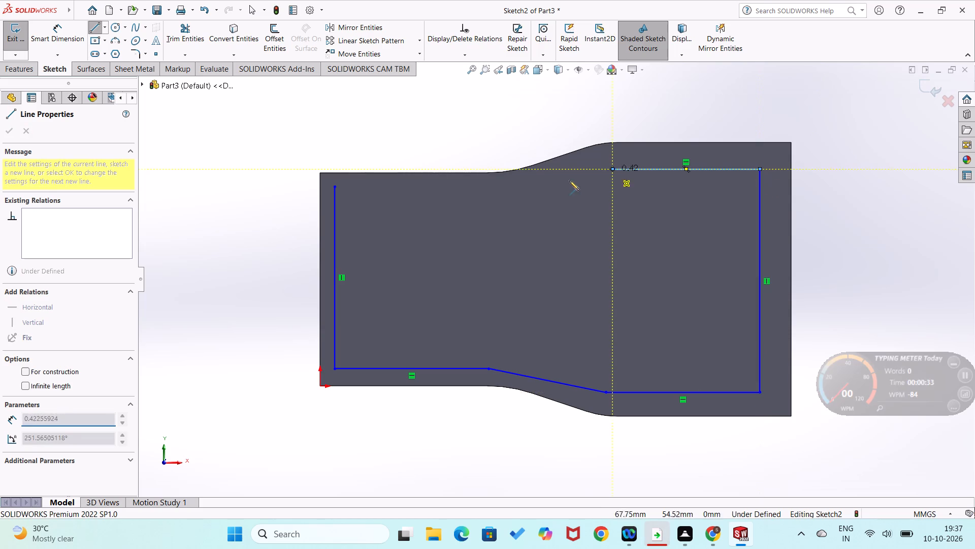
{"action": "left_click", "coordinate": [538, 190]}
{"action": "left_click", "coordinate": [334, 186]}
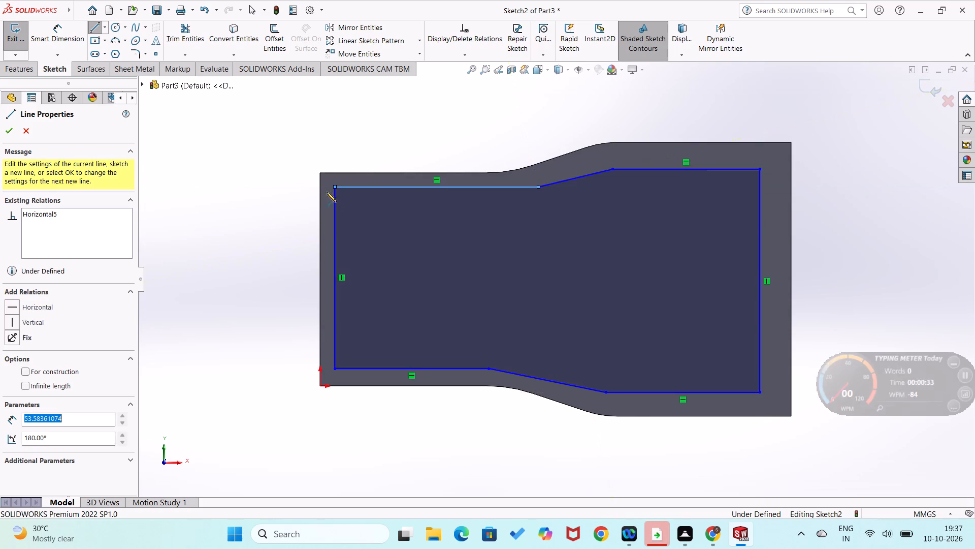
Dimension the inner profile's vertical line at the narrow end to 50 mm.
{"action": "right_click_drag", "start_coordinate": [196, 245], "coordinate": [176, 137]}
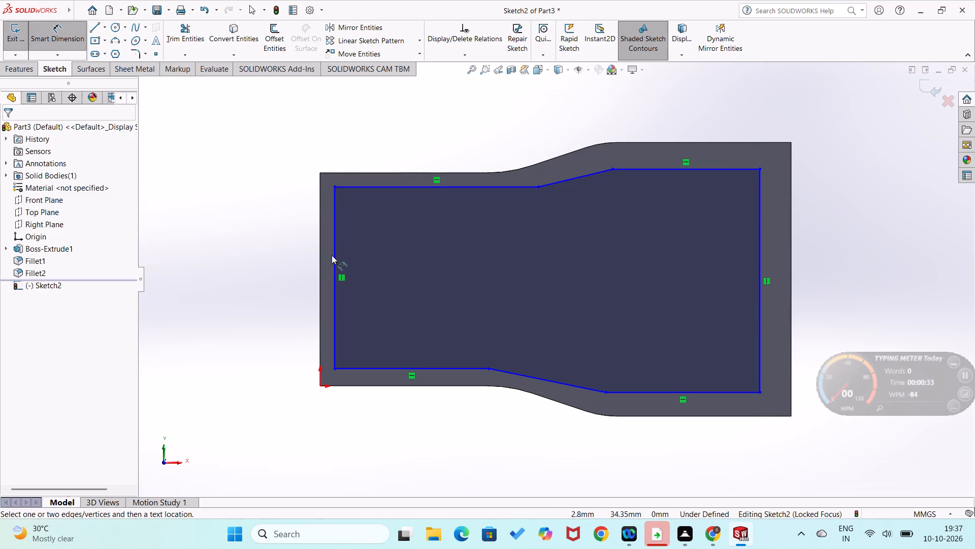
{"action": "left_click", "coordinate": [333, 256]}
{"action": "left_click", "coordinate": [275, 259]}
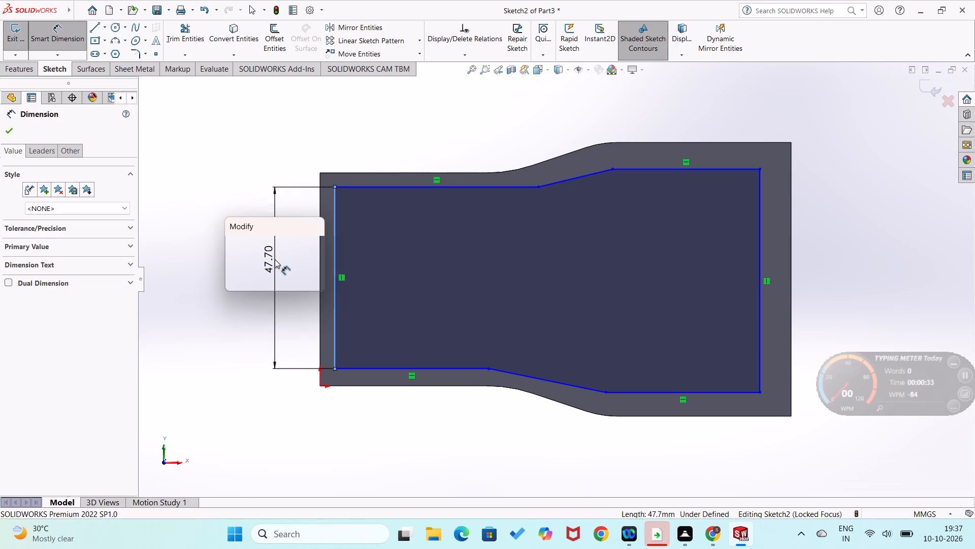
{"action": "type", "text": "50"}
{"action": "key", "text": "Return"}
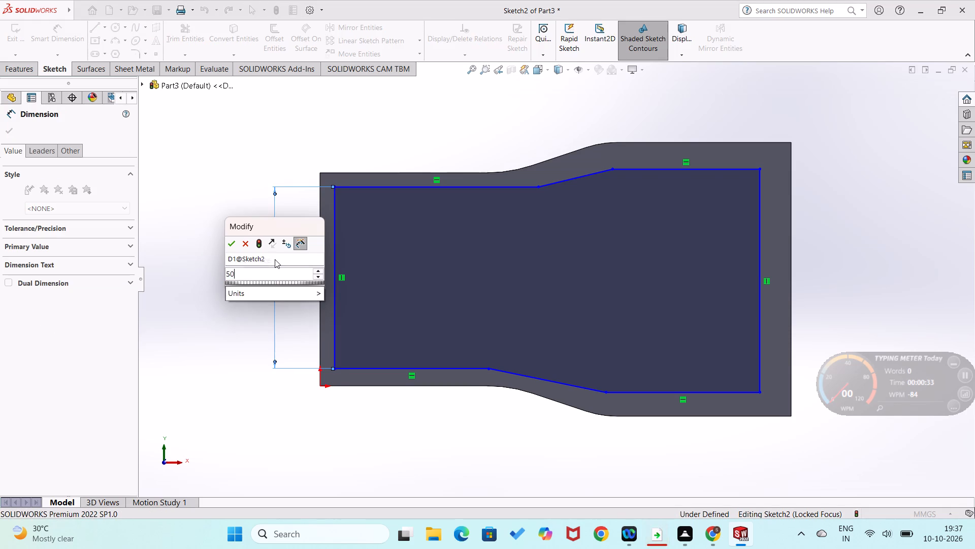
Dimension the vertical offset between the origin and the profile's nearest lower corner to 2.5 mm.
{"action": "left_click", "coordinate": [298, 390]}
{"action": "left_click", "coordinate": [320, 388]}
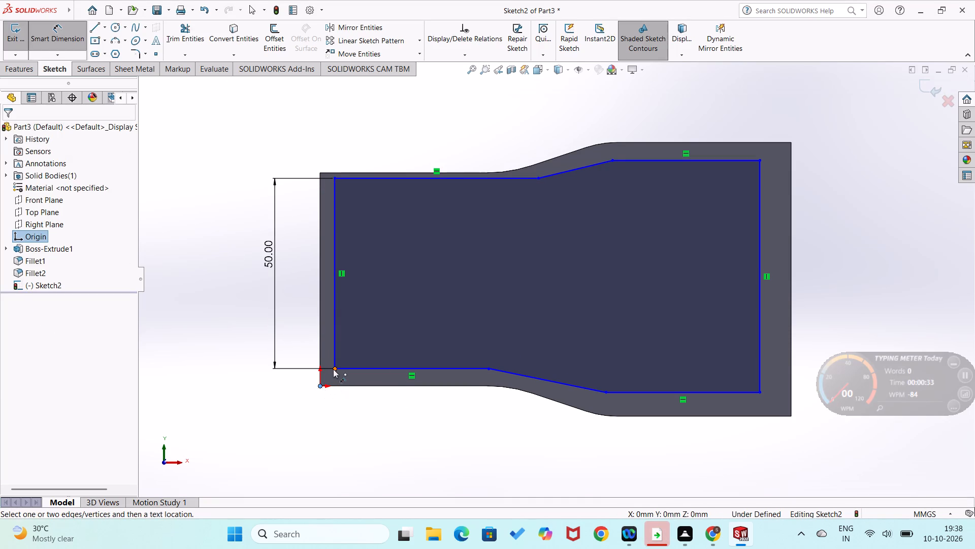
{"action": "left_click", "coordinate": [333, 369]}
{"action": "left_click", "coordinate": [266, 376]}
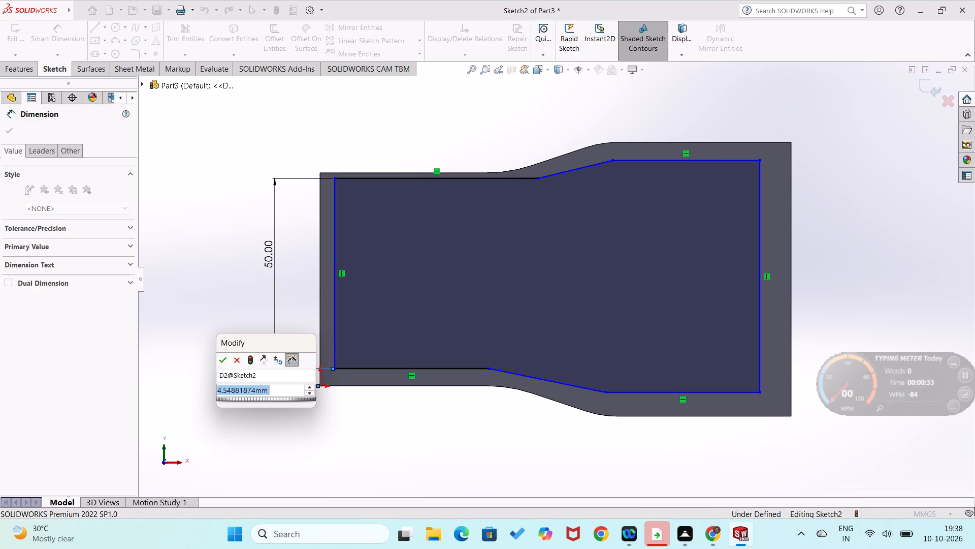
{"action": "type", "text": "2.5"}
{"action": "key", "text": "Return"}
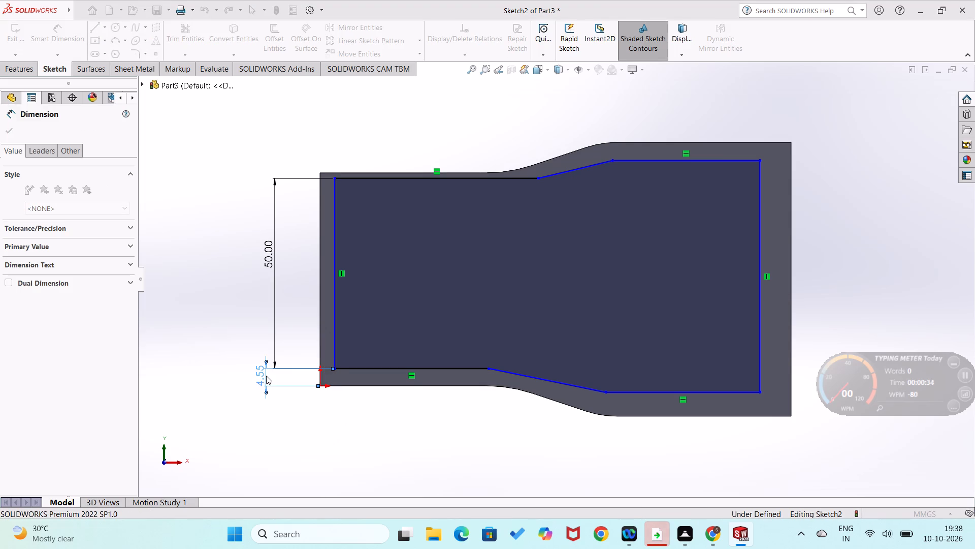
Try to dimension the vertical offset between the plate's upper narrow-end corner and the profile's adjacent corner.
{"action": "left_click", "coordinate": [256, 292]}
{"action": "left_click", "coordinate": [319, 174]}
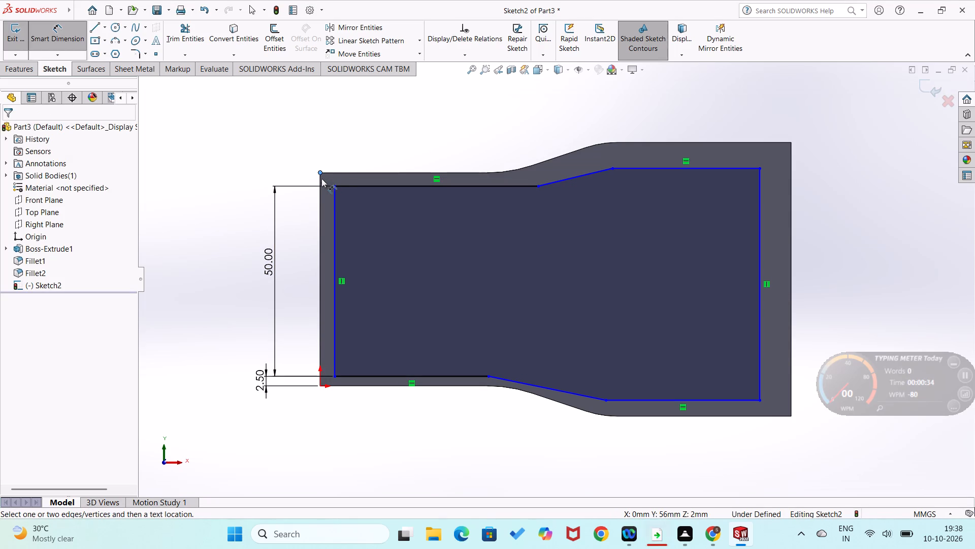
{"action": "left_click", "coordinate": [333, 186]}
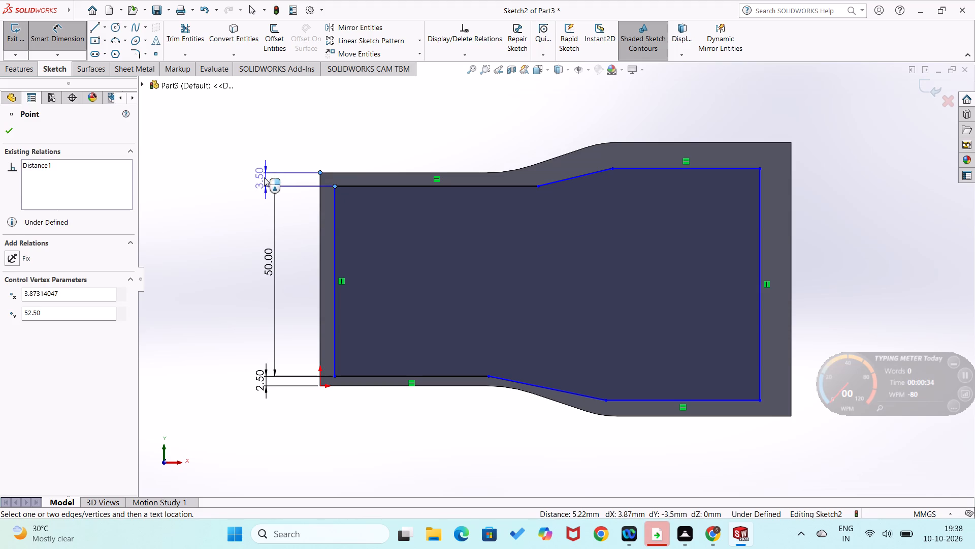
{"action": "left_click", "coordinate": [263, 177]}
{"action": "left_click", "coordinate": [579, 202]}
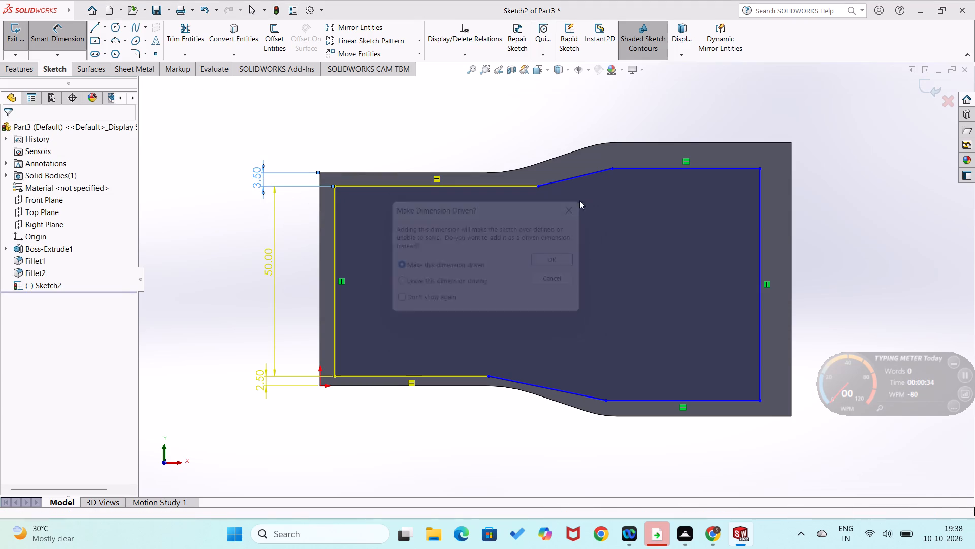
Set the profile's lower vertical offset from the origin to 3 mm.
{"action": "double_click", "coordinate": [257, 369]}
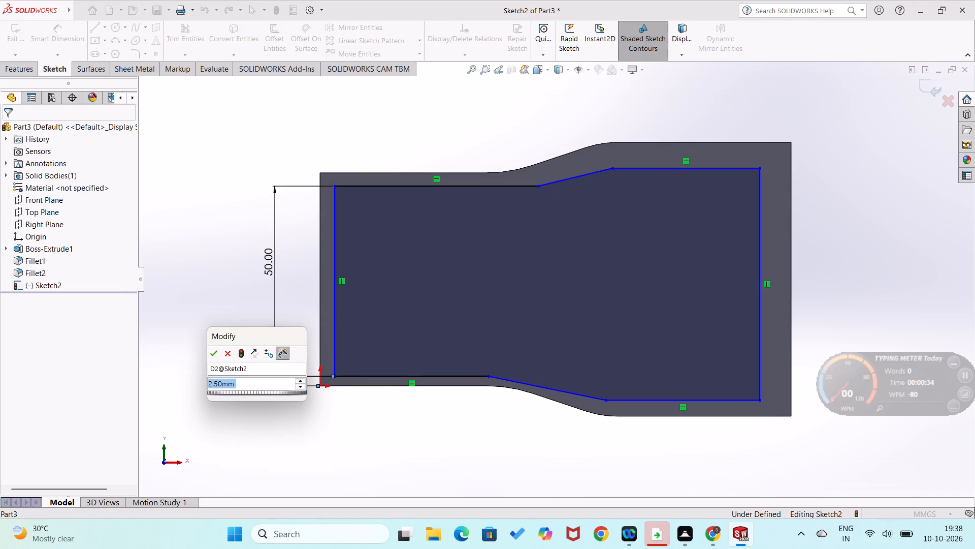
{"action": "key", "text": "3"}
{"action": "key", "text": "Return"}
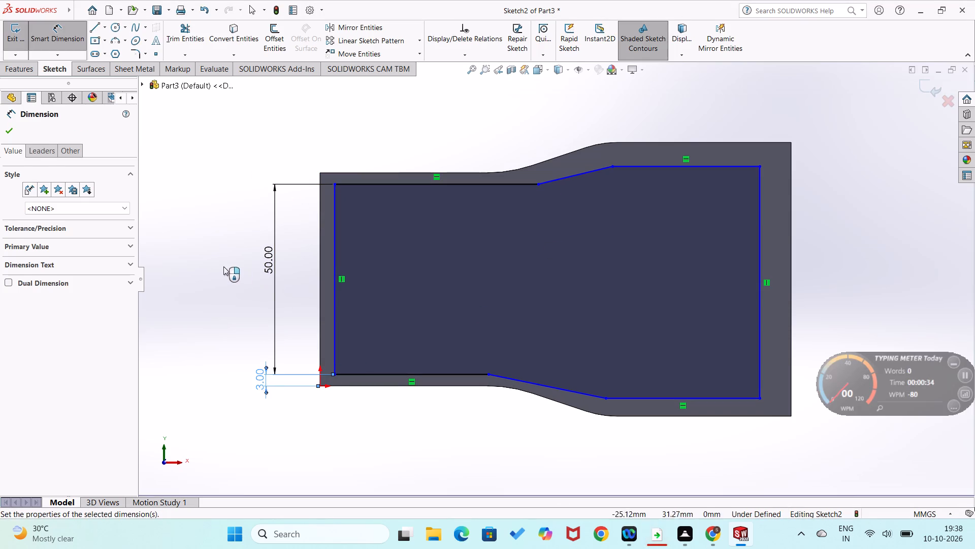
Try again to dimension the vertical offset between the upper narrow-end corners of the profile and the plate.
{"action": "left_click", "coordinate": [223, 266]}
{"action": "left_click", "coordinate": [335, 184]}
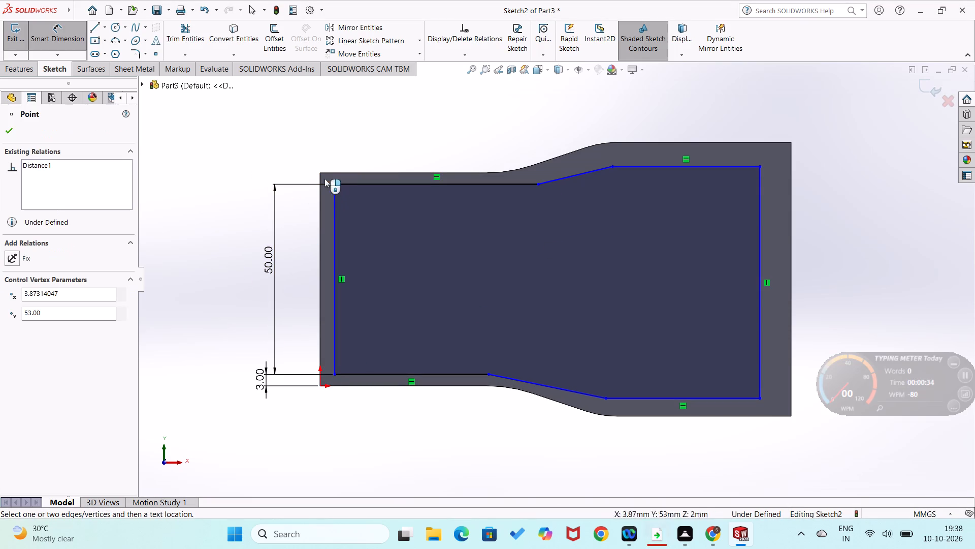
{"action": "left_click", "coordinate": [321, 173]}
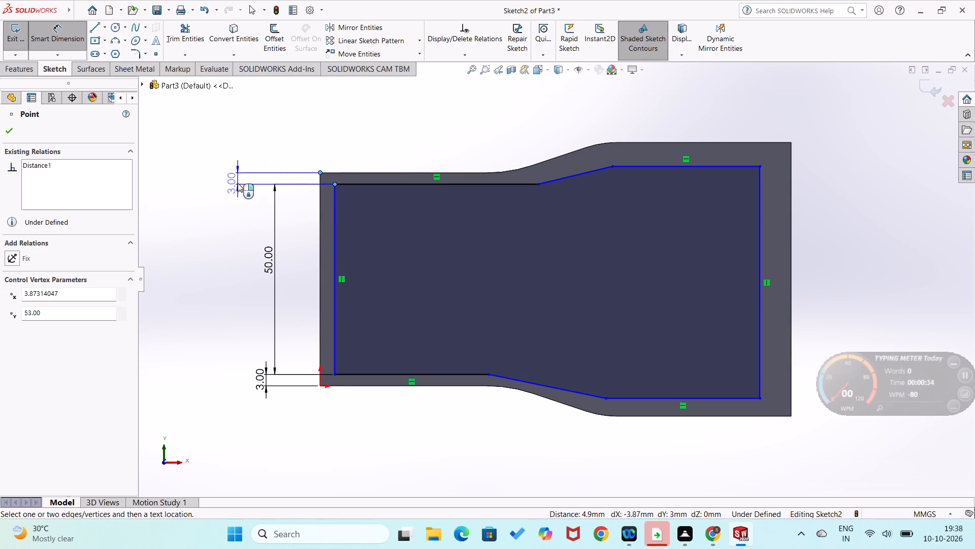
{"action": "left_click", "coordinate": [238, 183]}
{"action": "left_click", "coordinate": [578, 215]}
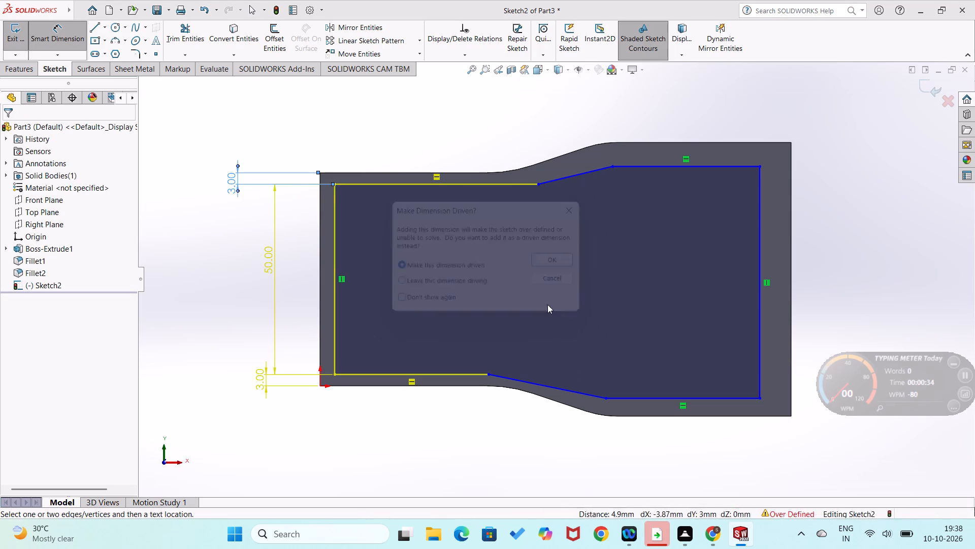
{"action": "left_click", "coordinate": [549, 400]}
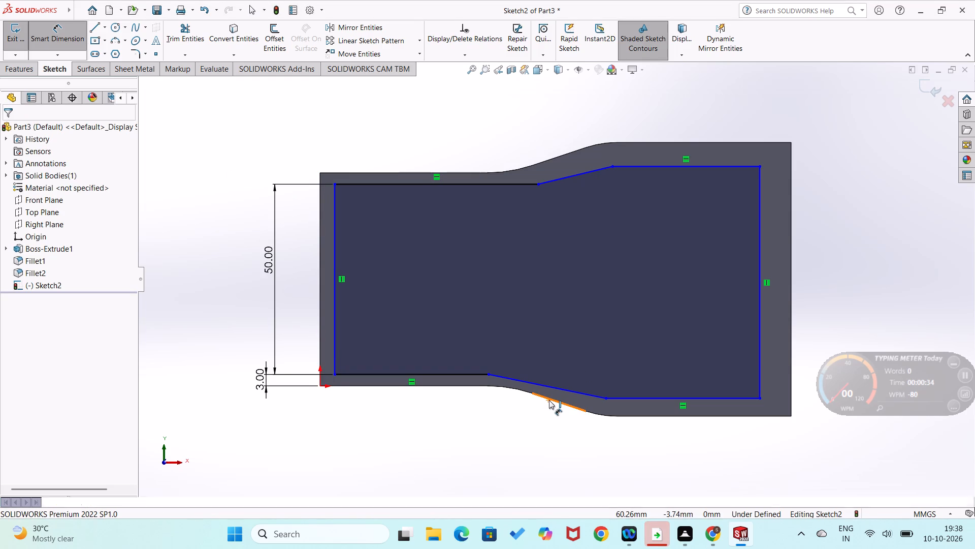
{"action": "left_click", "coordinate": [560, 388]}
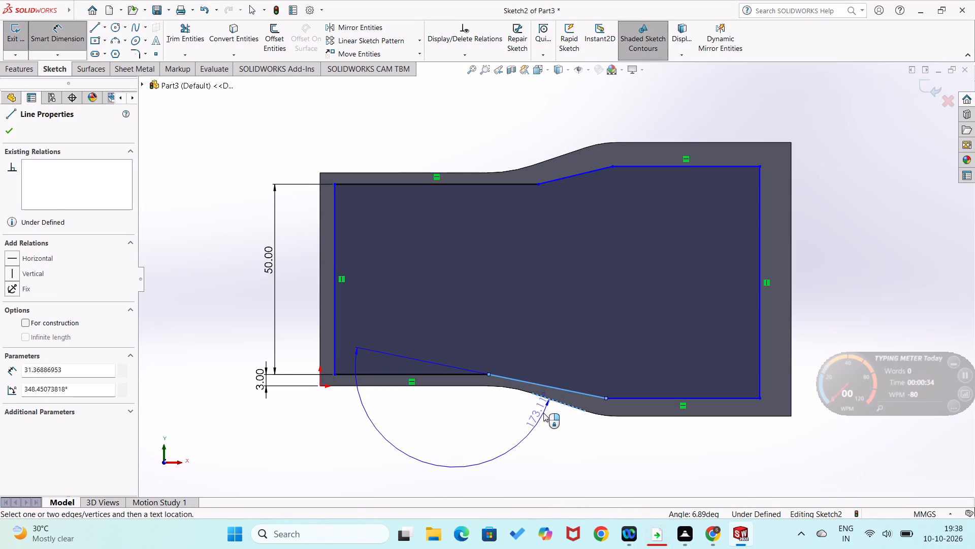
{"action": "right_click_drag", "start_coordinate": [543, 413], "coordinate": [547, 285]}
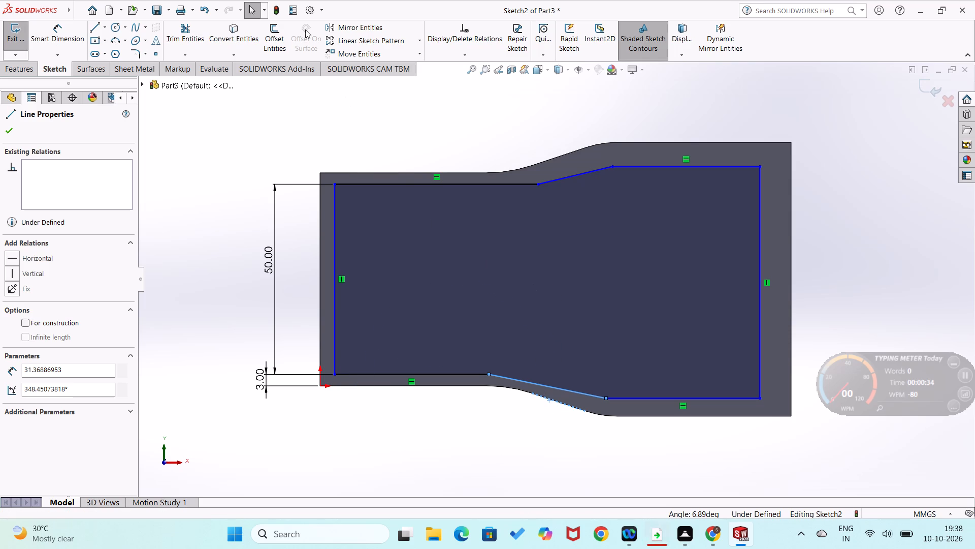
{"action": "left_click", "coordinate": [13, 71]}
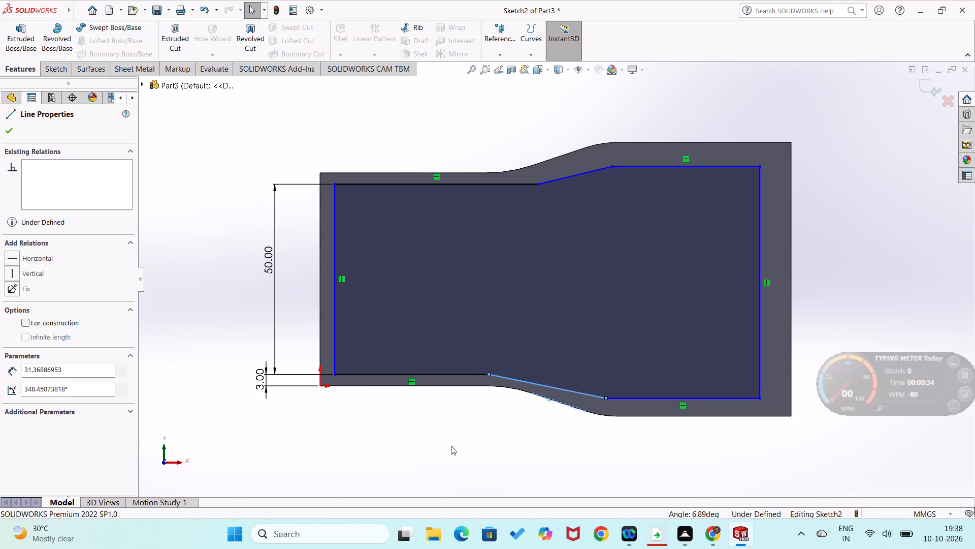
Dimension the wider section's upper profile line 3 mm from the plate's upper edge.
{"action": "right_click_drag", "start_coordinate": [446, 454], "coordinate": [497, 370]}
{"action": "left_click", "coordinate": [649, 164]}
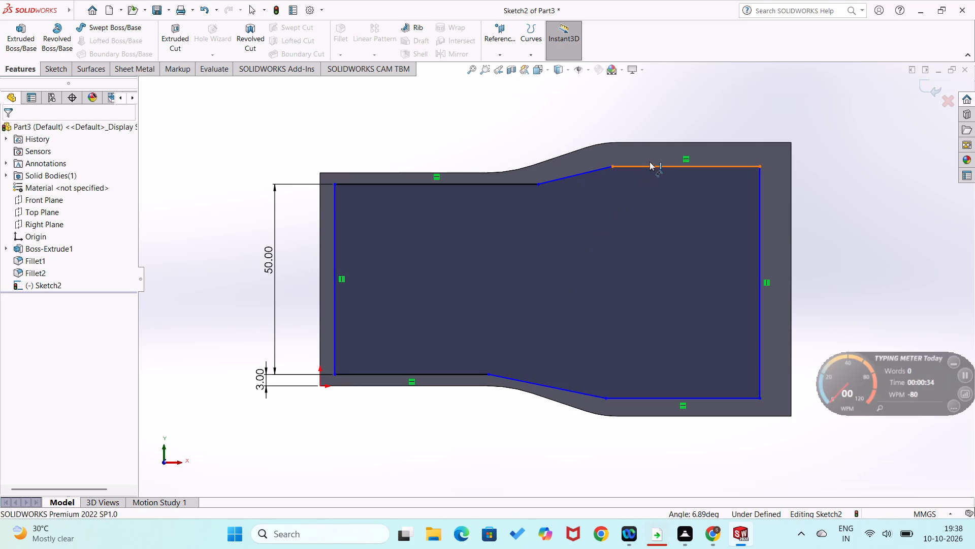
{"action": "left_click", "coordinate": [657, 142]}
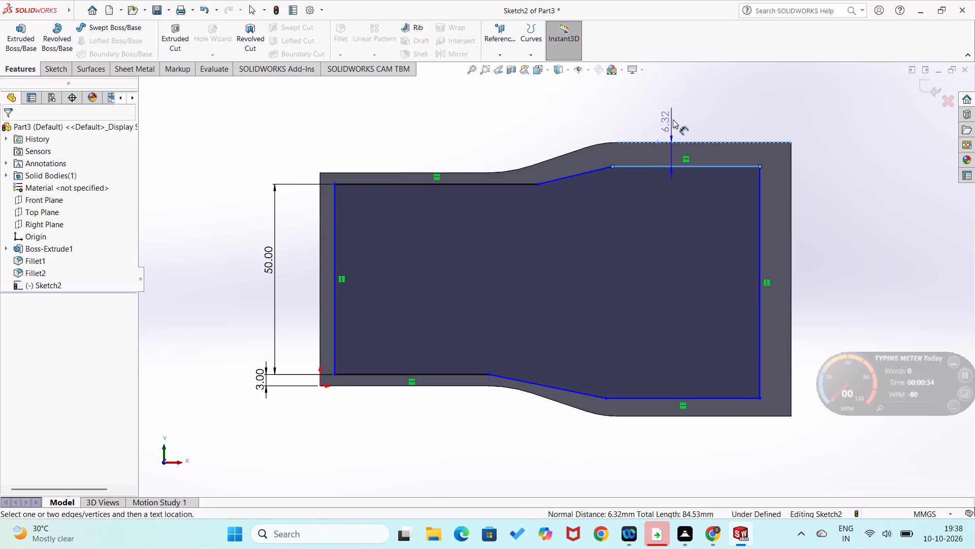
{"action": "left_click", "coordinate": [673, 119]}
{"action": "key", "text": "3"}
{"action": "key", "text": "Return"}
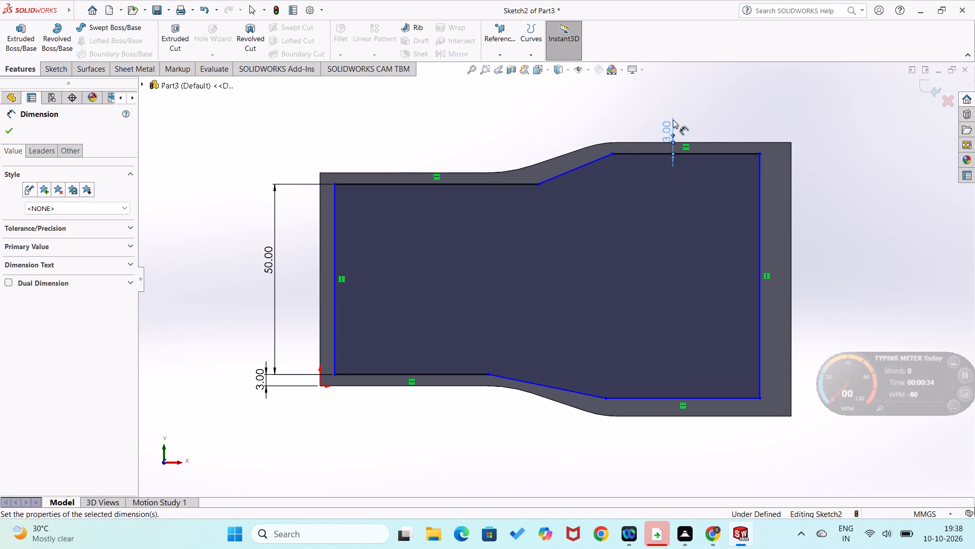
Dimension the profile's vertical line at the wider end 3 mm from the plate's end edge.
{"action": "left_click", "coordinate": [758, 220]}
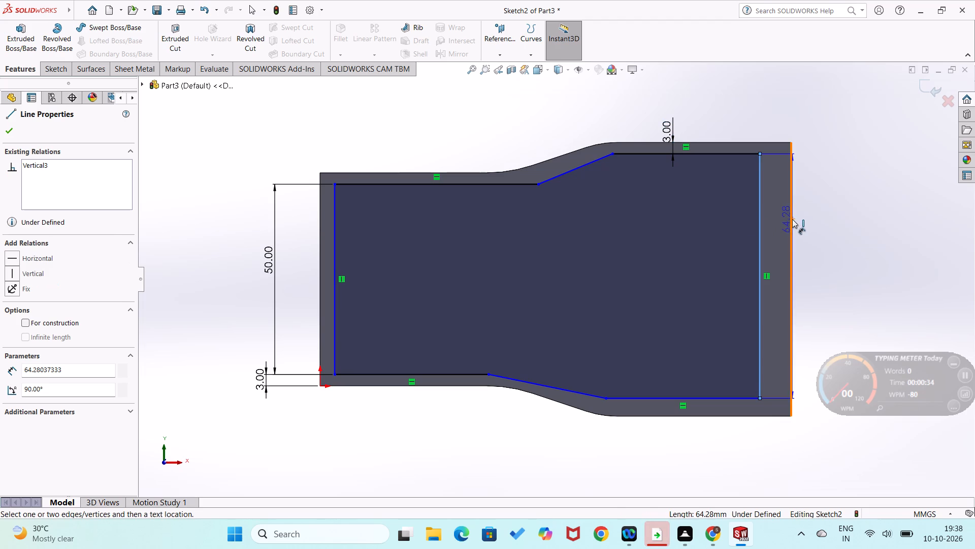
{"action": "left_click", "coordinate": [792, 219]}
{"action": "left_click", "coordinate": [811, 220]}
{"action": "key", "text": "3"}
{"action": "key", "text": "Return"}
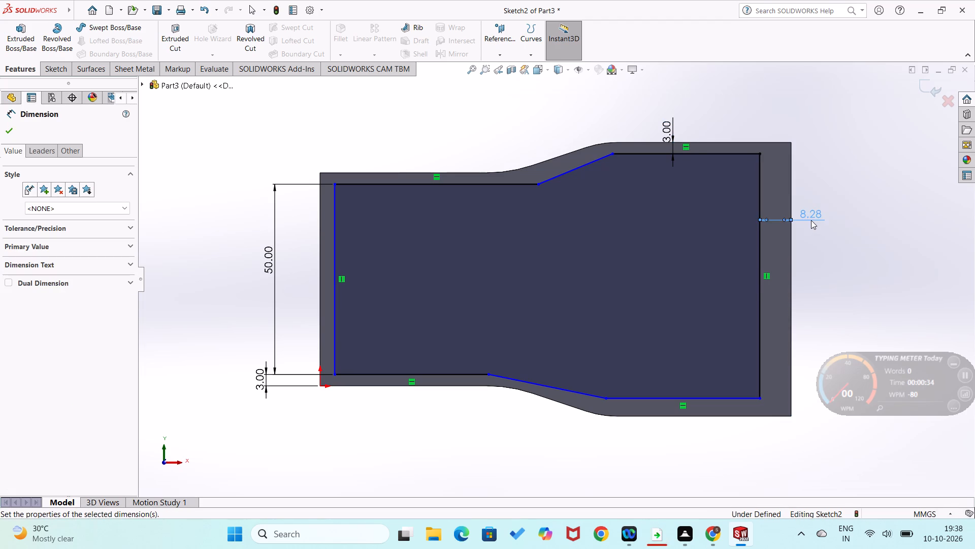
Dimension the wider section's lower profile line 3 mm from the plate's lower edge.
{"action": "left_click", "coordinate": [751, 417]}
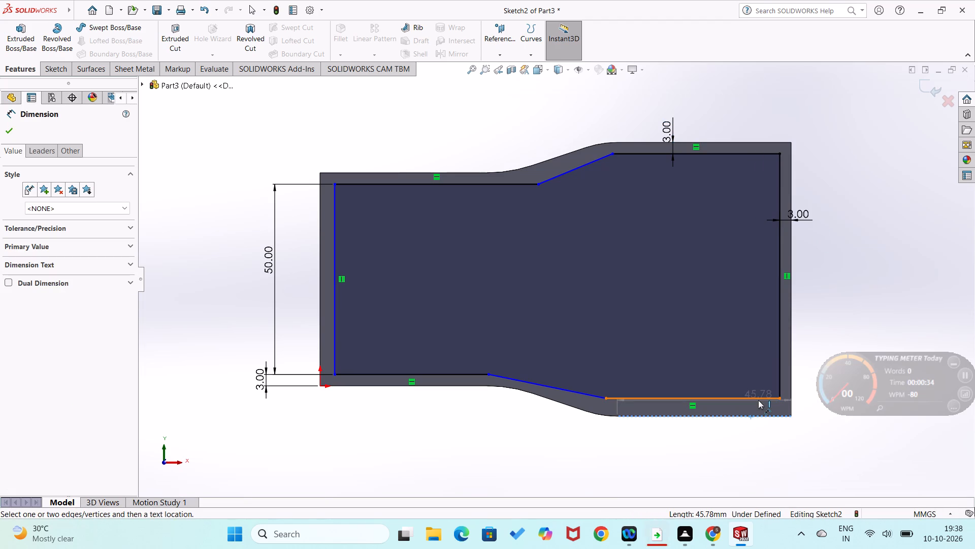
{"action": "left_click", "coordinate": [758, 400]}
{"action": "left_click", "coordinate": [740, 439]}
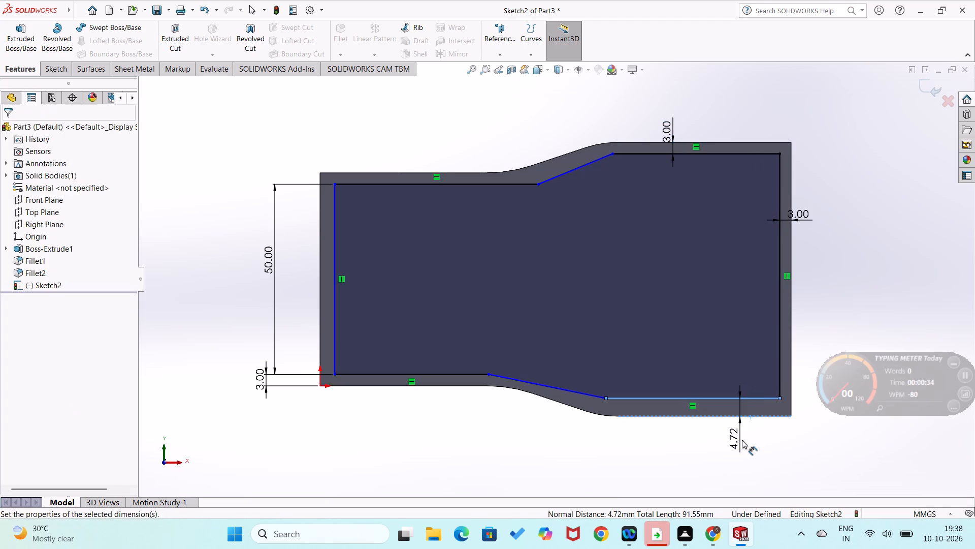
{"action": "key", "text": "3"}
{"action": "key", "text": "Return"}
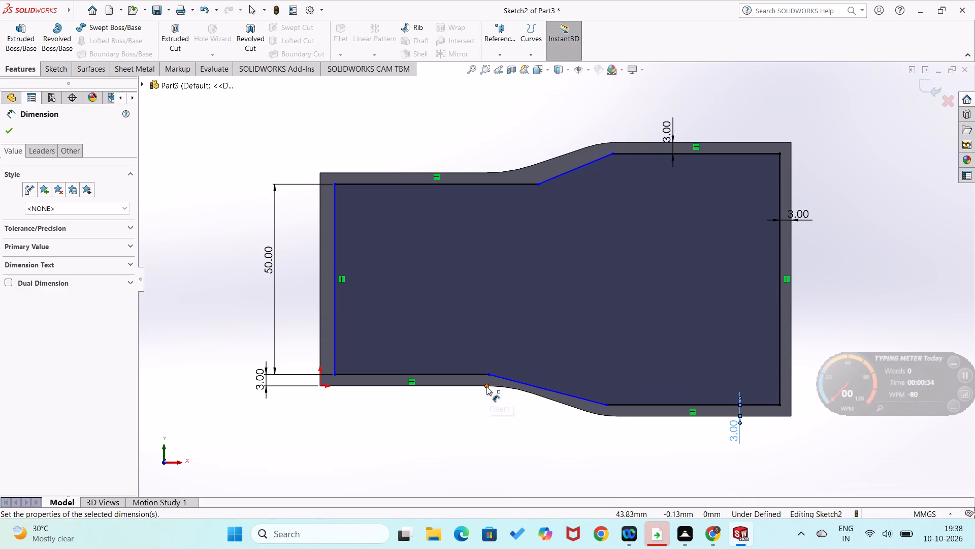
{"action": "key", "text": "Escape"}
Add Vertical relations aligning the profile's two lower transition corners with the neighbouring fillet end vertices on the plate's lower edge.
{"action": "left_click", "coordinate": [487, 385]}
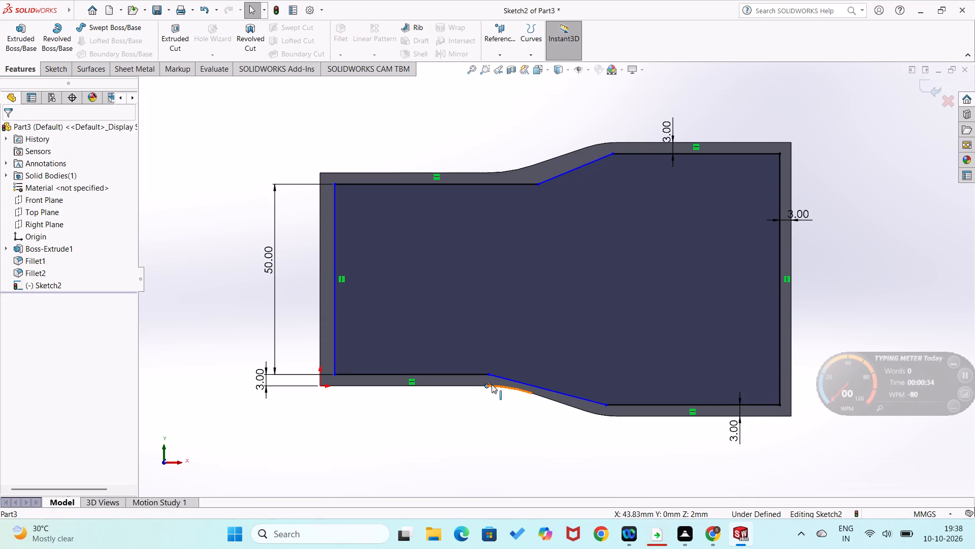
{"action": "left_click", "coordinate": [490, 374], "text": "ctrl"}
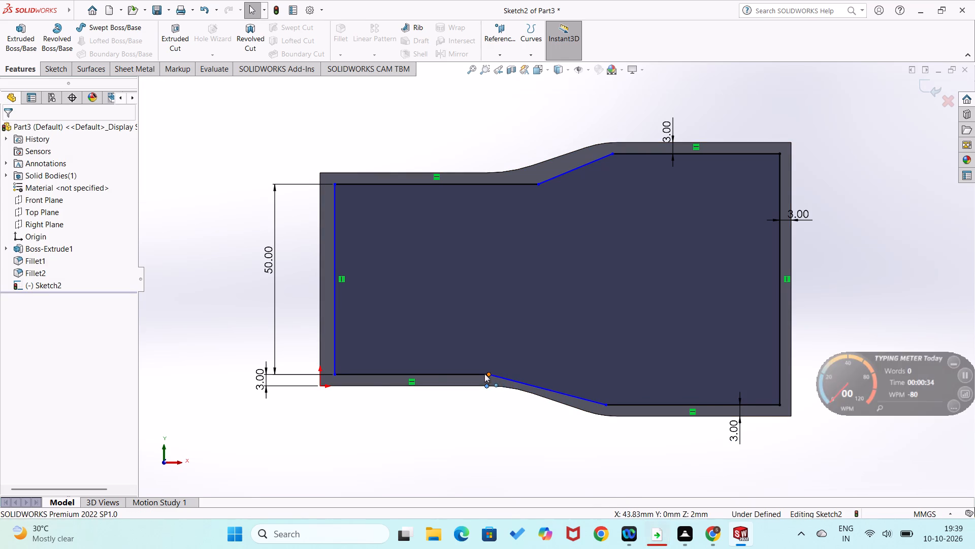
{"action": "left_click", "coordinate": [9, 250]}
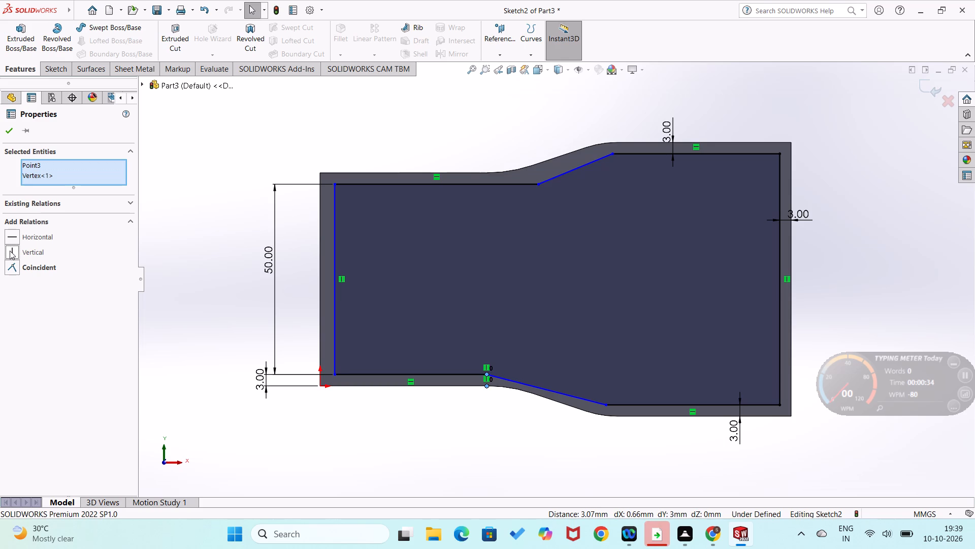
{"action": "left_click", "coordinate": [5, 136]}
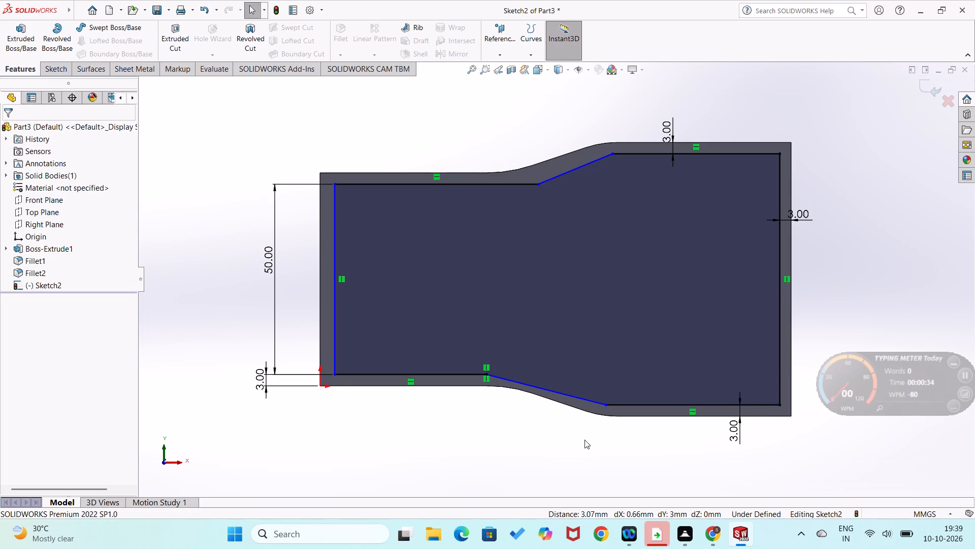
{"action": "left_click", "coordinate": [616, 415]}
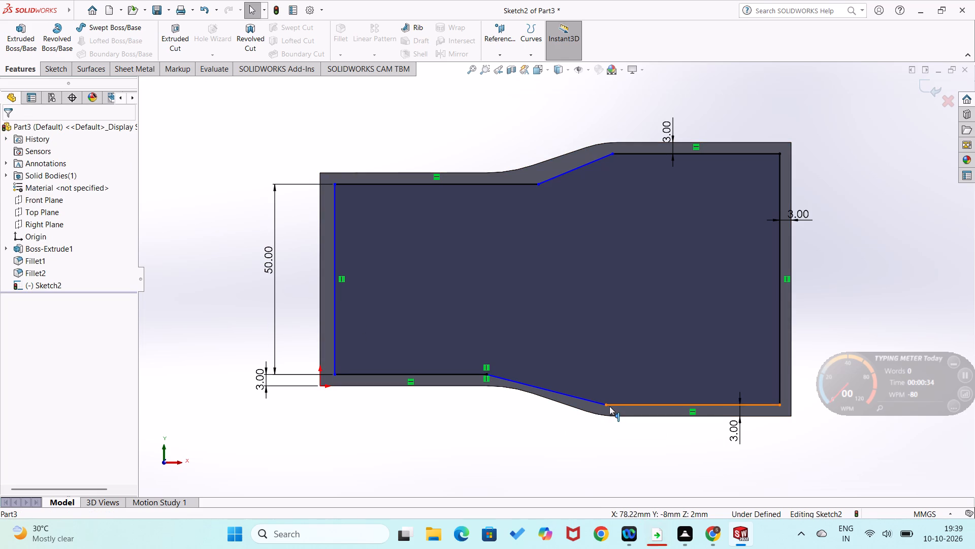
{"action": "left_click", "coordinate": [604, 404], "text": "ctrl"}
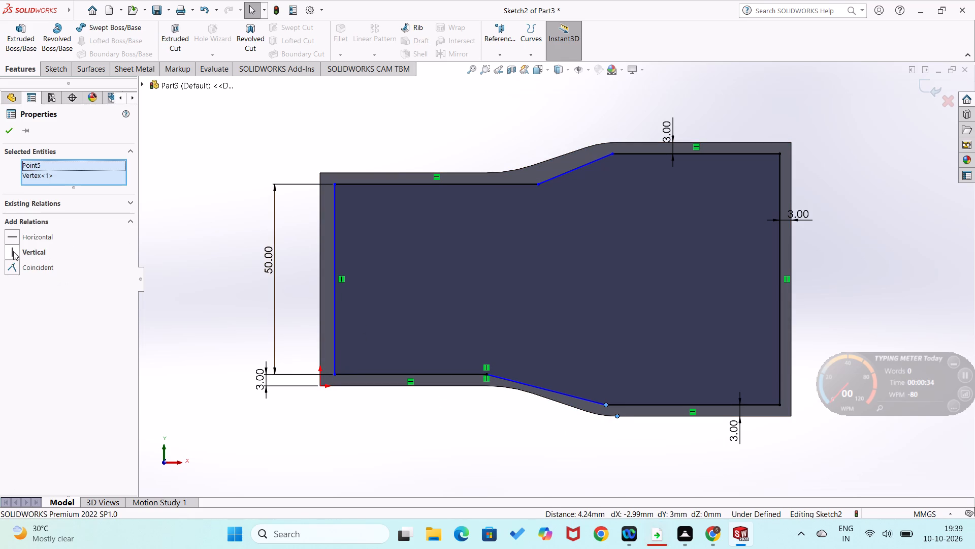
{"action": "left_click", "coordinate": [11, 250]}
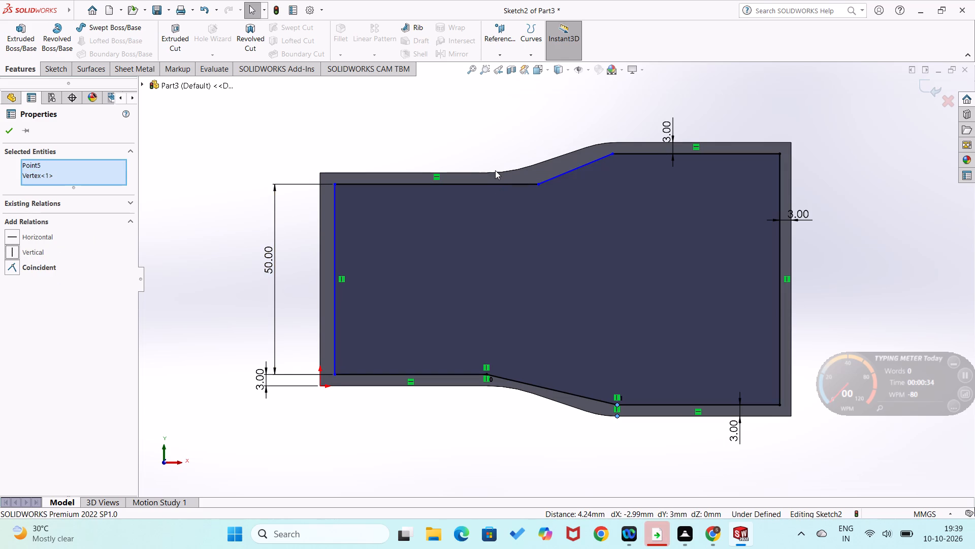
{"action": "key", "text": "Escape"}
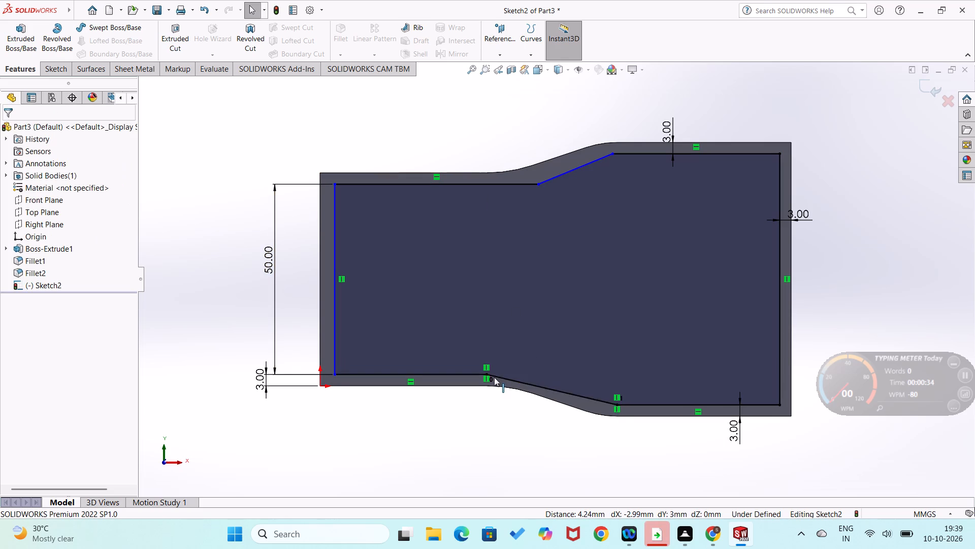
Add Vertical relations aligning the profile's two upper transition corners with the matching lower transition corners.
{"action": "left_click", "coordinate": [487, 372]}
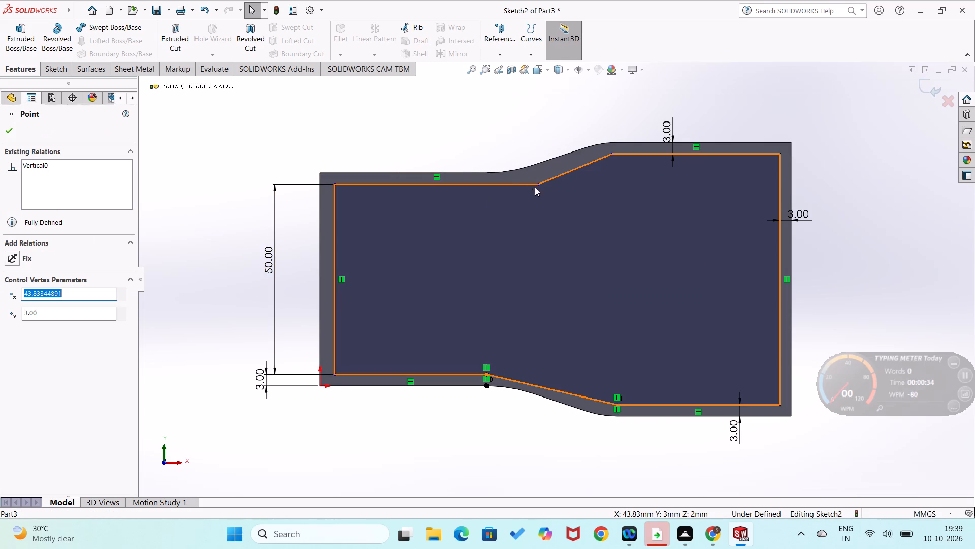
{"action": "left_click", "coordinate": [539, 184], "text": "ctrl"}
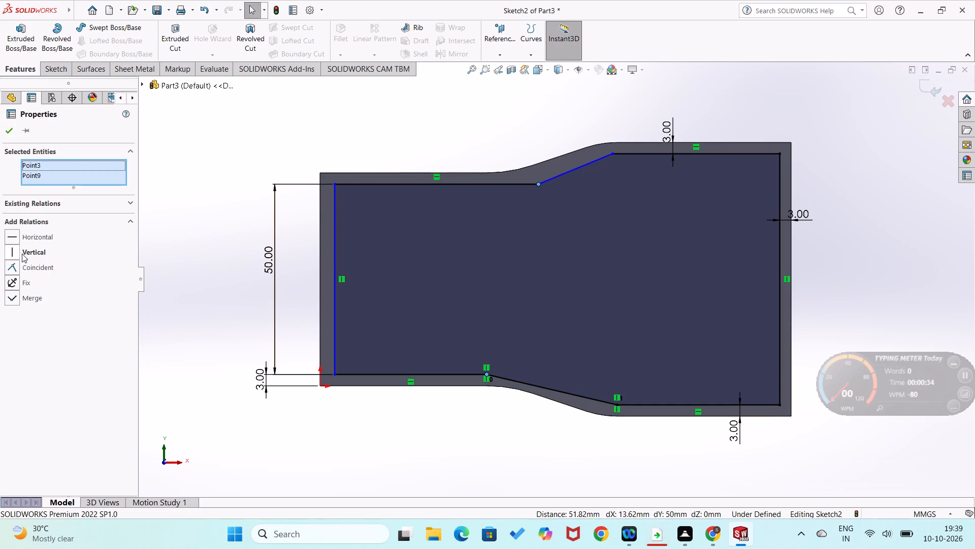
{"action": "left_click", "coordinate": [11, 253]}
{"action": "left_click", "coordinate": [9, 135]}
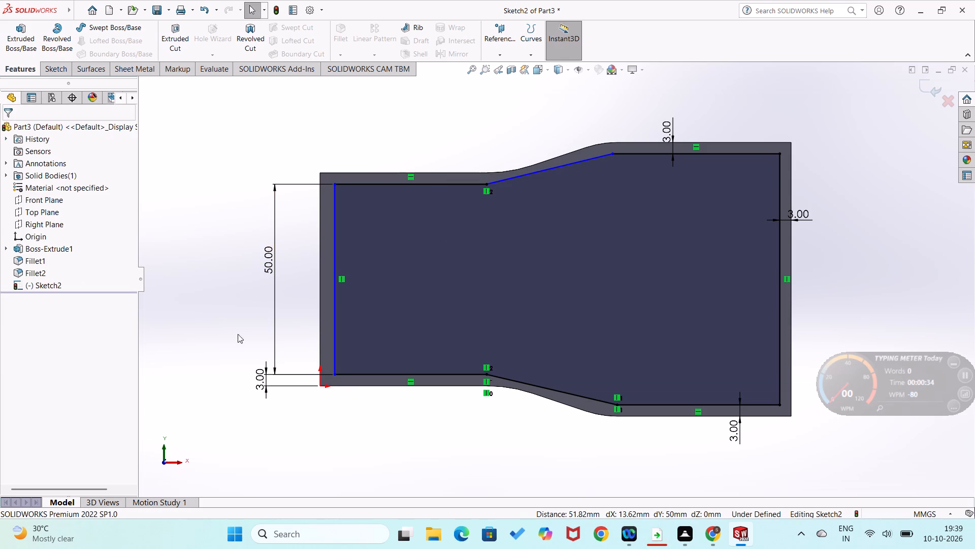
{"action": "left_click", "coordinate": [617, 406]}
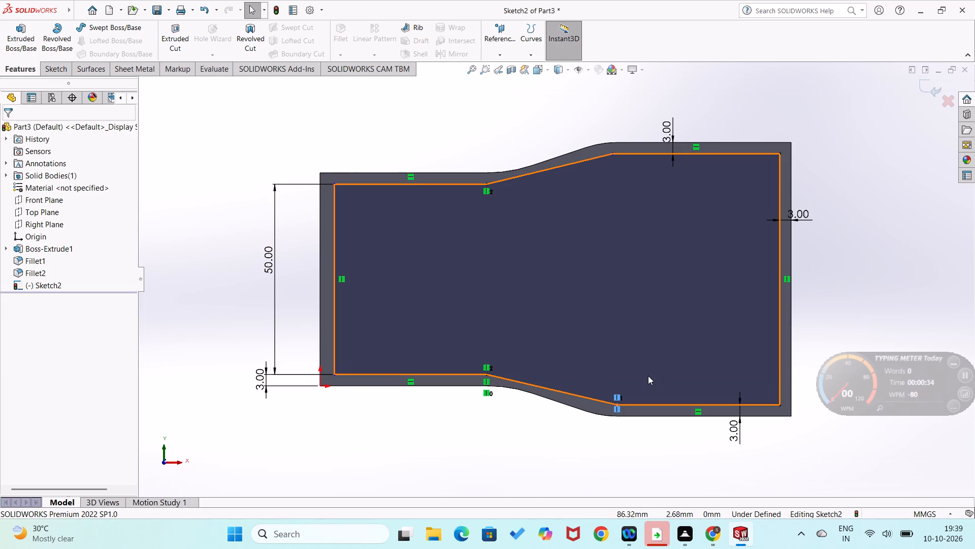
{"action": "left_click", "coordinate": [611, 152], "text": "ctrl"}
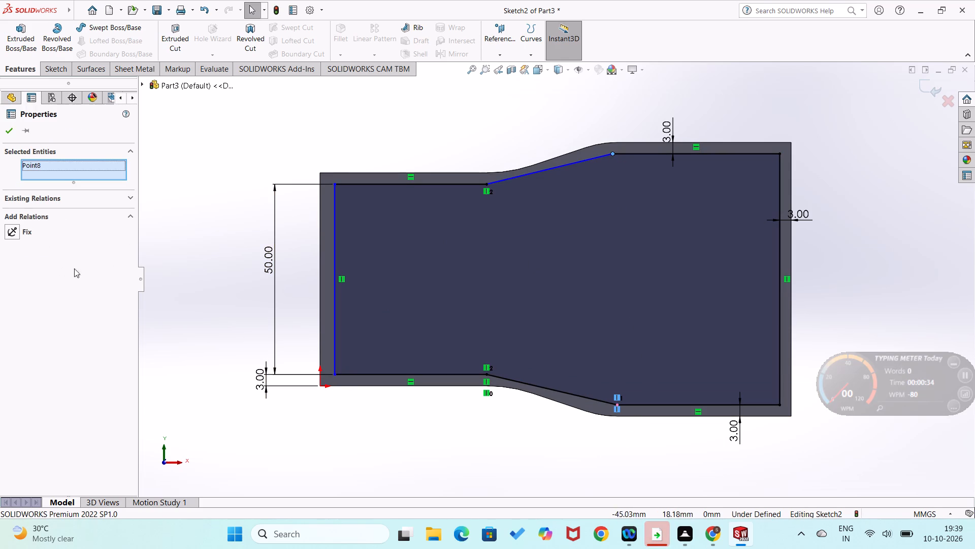
{"action": "left_click", "coordinate": [617, 404], "text": "ctrl"}
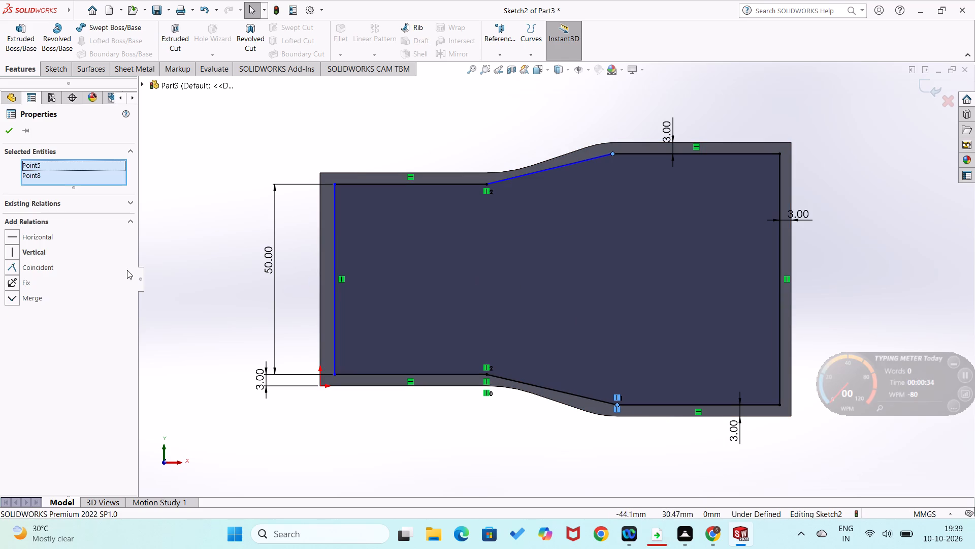
{"action": "left_click", "coordinate": [6, 253]}
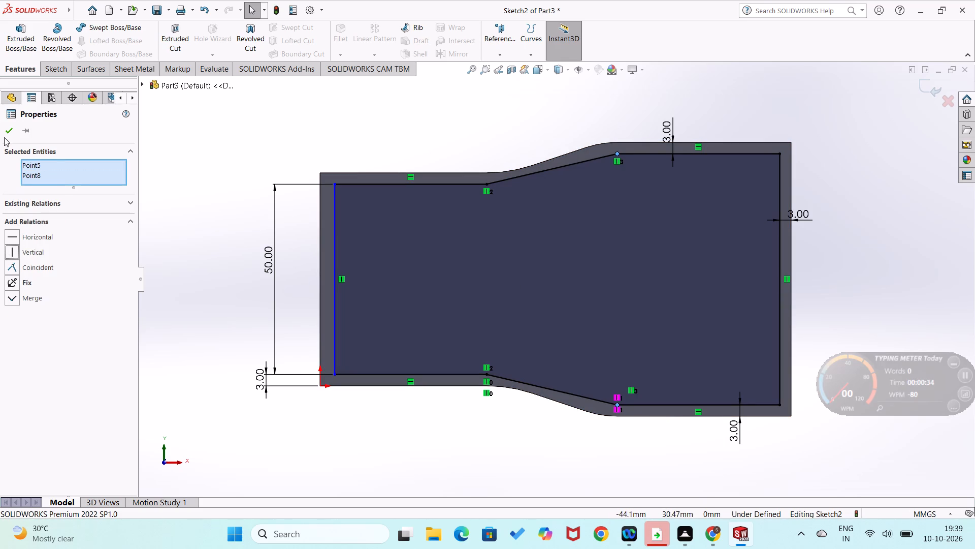
{"action": "left_click", "coordinate": [4, 135]}
{"action": "left_click", "coordinate": [154, 290]}
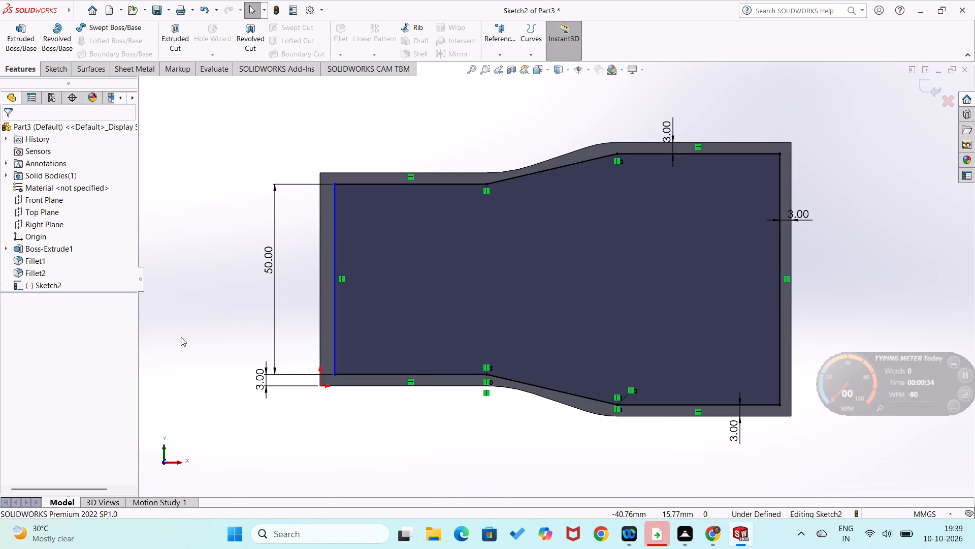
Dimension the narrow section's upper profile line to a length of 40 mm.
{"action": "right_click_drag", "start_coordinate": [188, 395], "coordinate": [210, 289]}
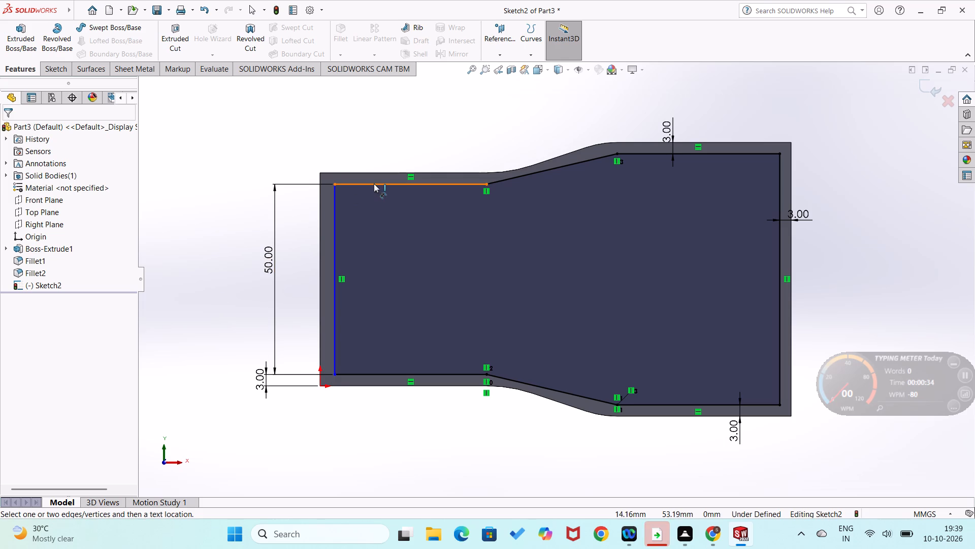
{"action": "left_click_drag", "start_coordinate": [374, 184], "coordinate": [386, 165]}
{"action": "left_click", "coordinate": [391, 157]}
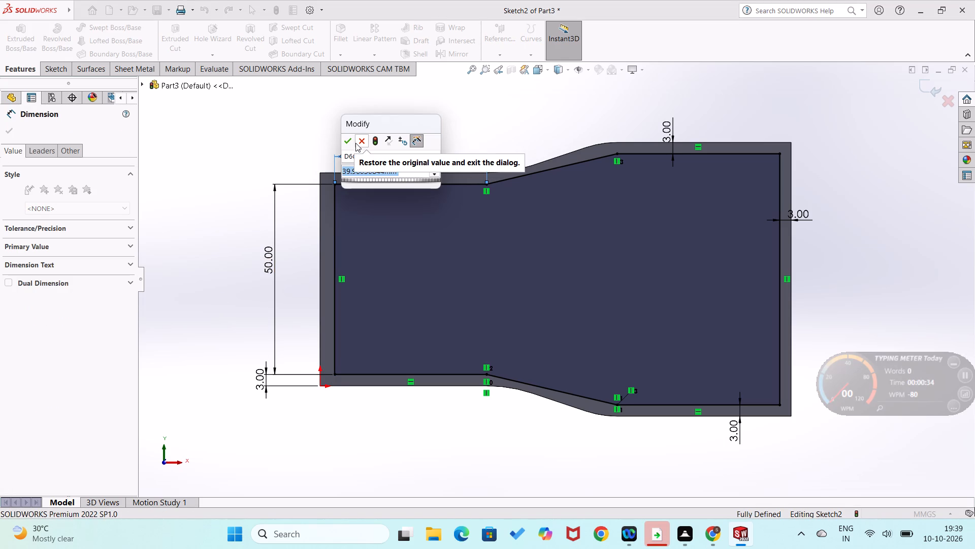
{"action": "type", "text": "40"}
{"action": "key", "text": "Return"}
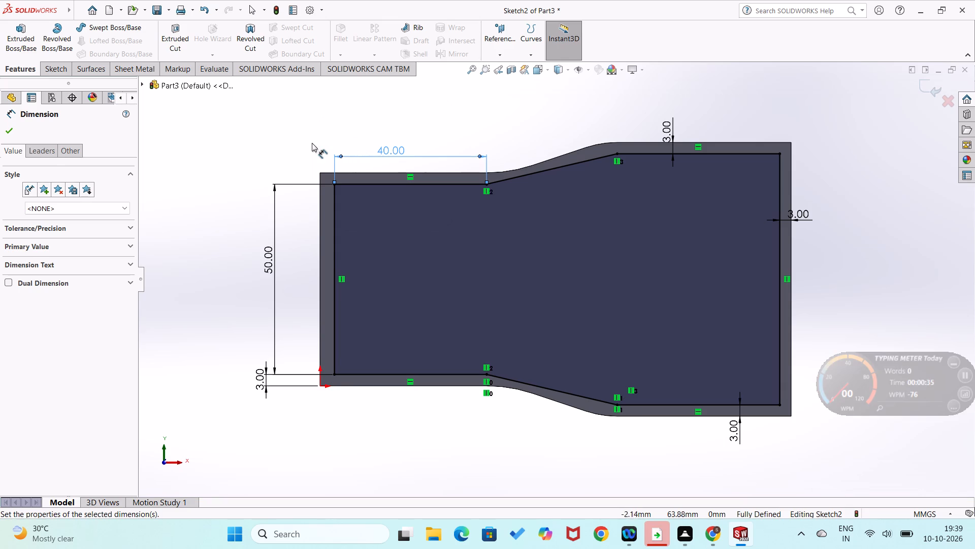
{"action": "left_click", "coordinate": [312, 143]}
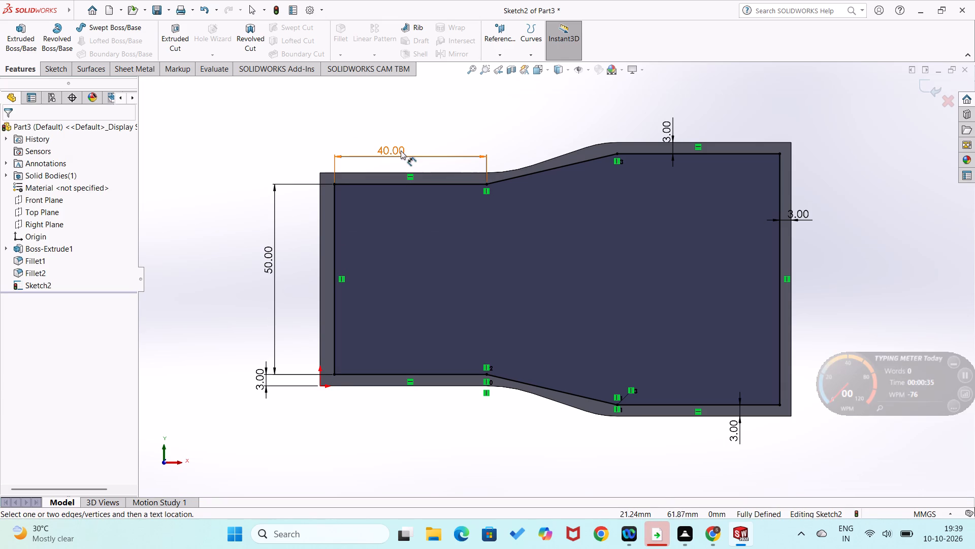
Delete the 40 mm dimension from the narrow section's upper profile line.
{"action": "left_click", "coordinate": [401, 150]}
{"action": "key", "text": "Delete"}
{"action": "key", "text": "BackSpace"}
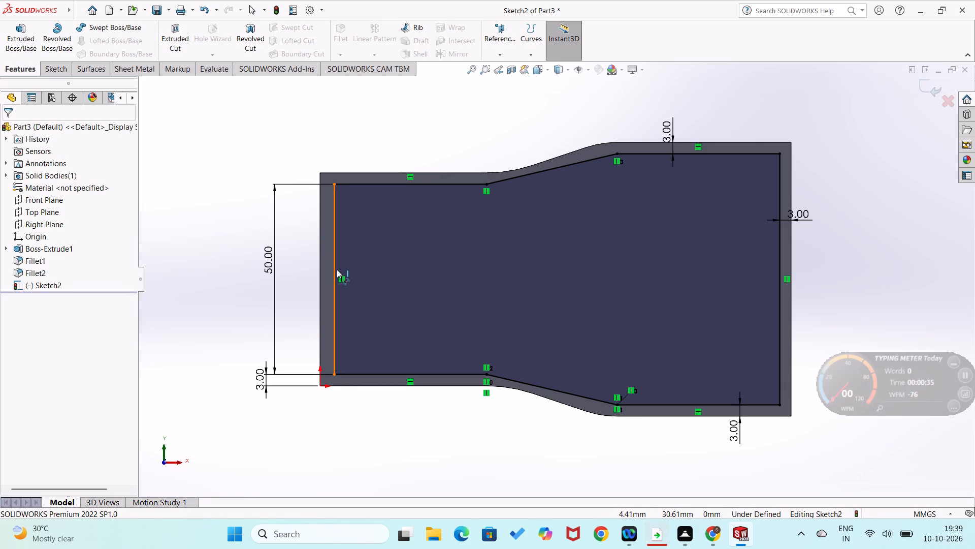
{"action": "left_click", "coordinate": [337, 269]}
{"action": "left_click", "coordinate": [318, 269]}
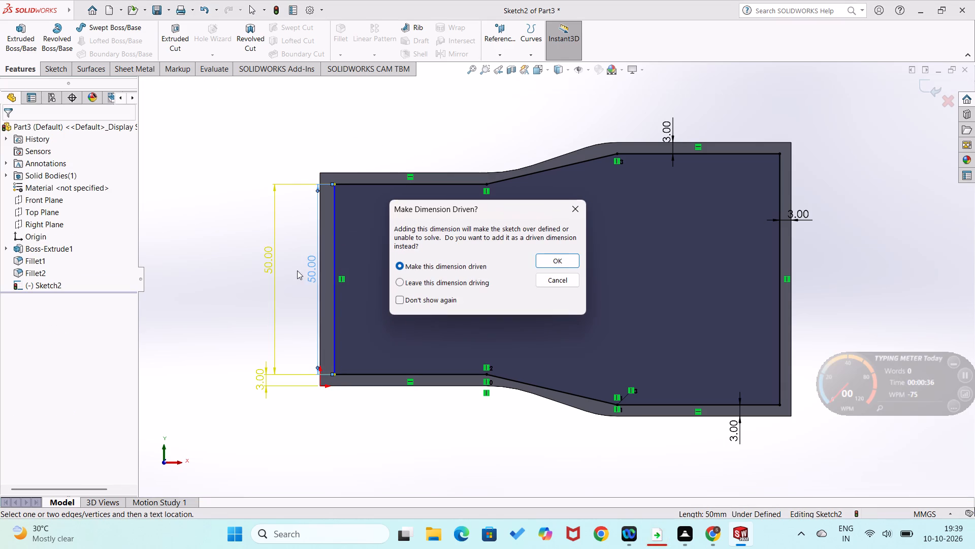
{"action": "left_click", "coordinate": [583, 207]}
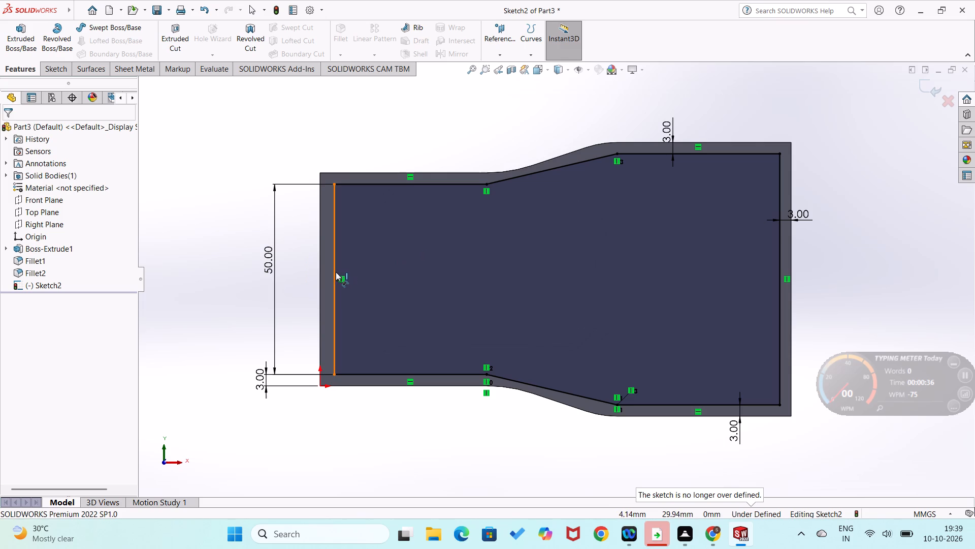
Dimension the profile's vertical line at the narrow end 3 mm from the plate's end edge.
{"action": "left_click", "coordinate": [336, 272]}
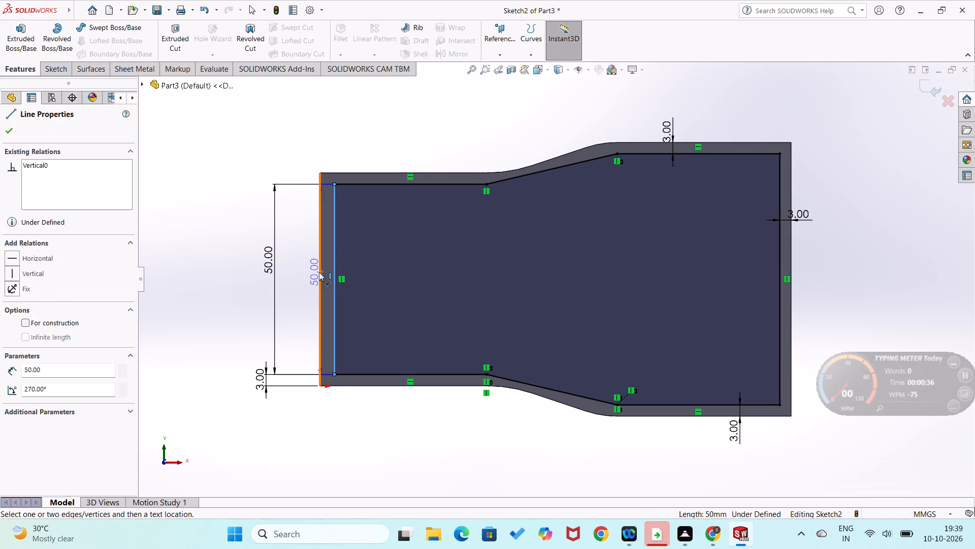
{"action": "left_click", "coordinate": [319, 272]}
{"action": "left_click", "coordinate": [294, 271]}
{"action": "key", "text": "3"}
{"action": "key", "text": "Return"}
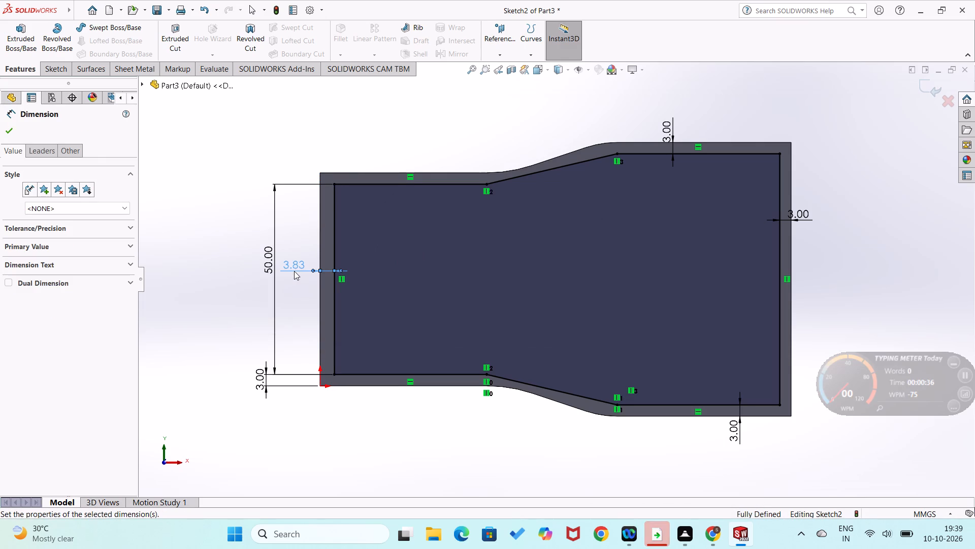
{"action": "left_click", "coordinate": [174, 272]}
Cut-extrude the inner profile from the plate with a Blind depth of 2 mm.
{"action": "left_click", "coordinate": [4, 67]}
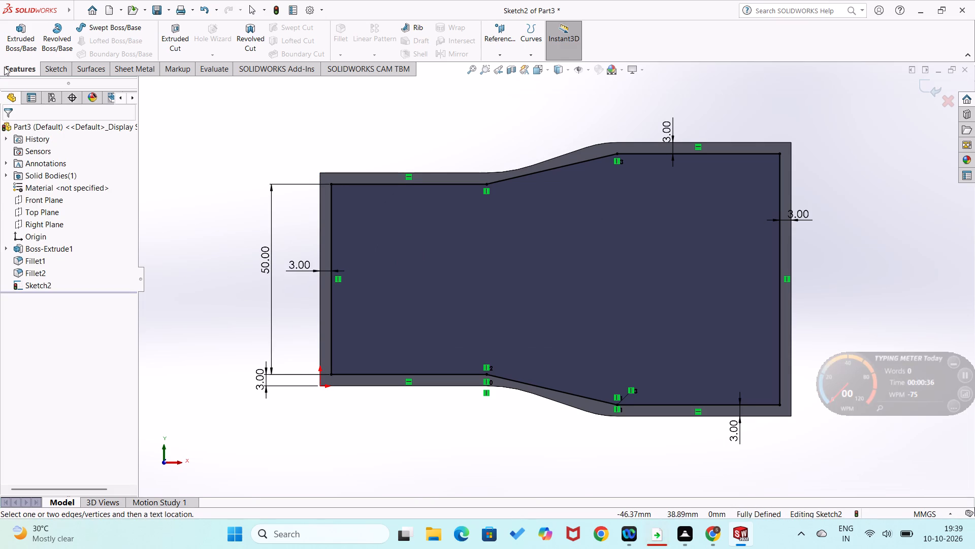
{"action": "left_click", "coordinate": [185, 46]}
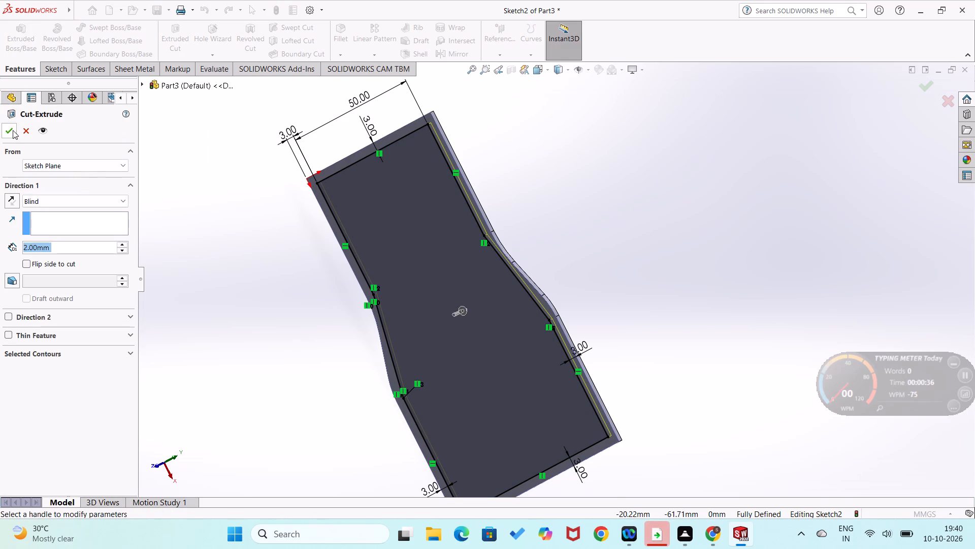
{"action": "left_click", "coordinate": [13, 130]}
{"action": "left_click", "coordinate": [194, 235]}
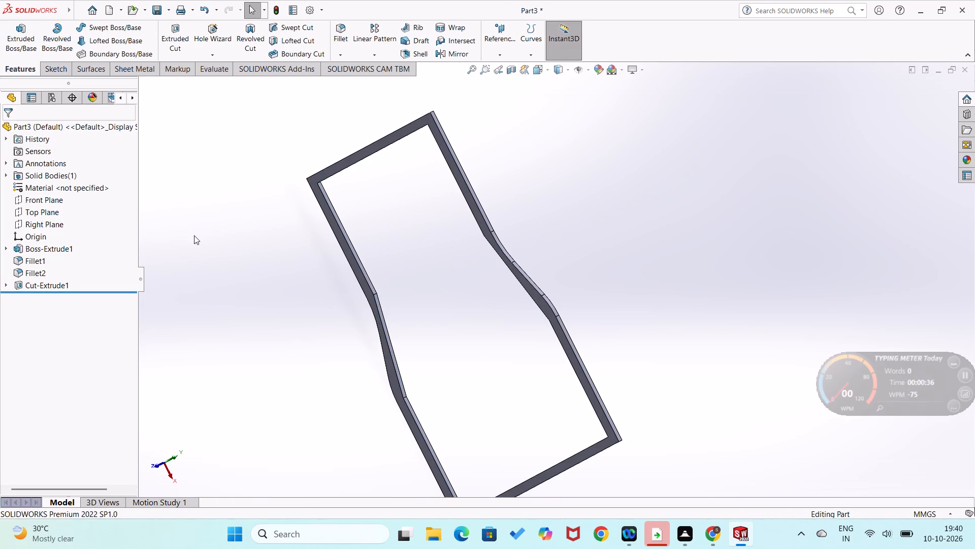
Fillet the two inner transition corner edges at the wide section with a 26 mm radius.
{"action": "left_click", "coordinate": [343, 57]}
{"action": "left_click", "coordinate": [351, 70]}
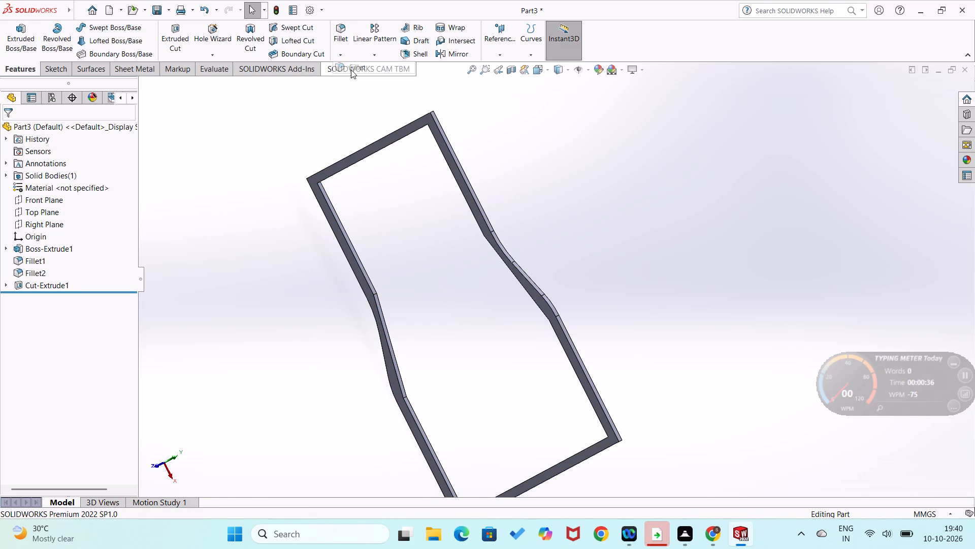
{"action": "scroll", "coordinate": [430, 250], "scroll_direction": "down", "scroll_amount": 3}
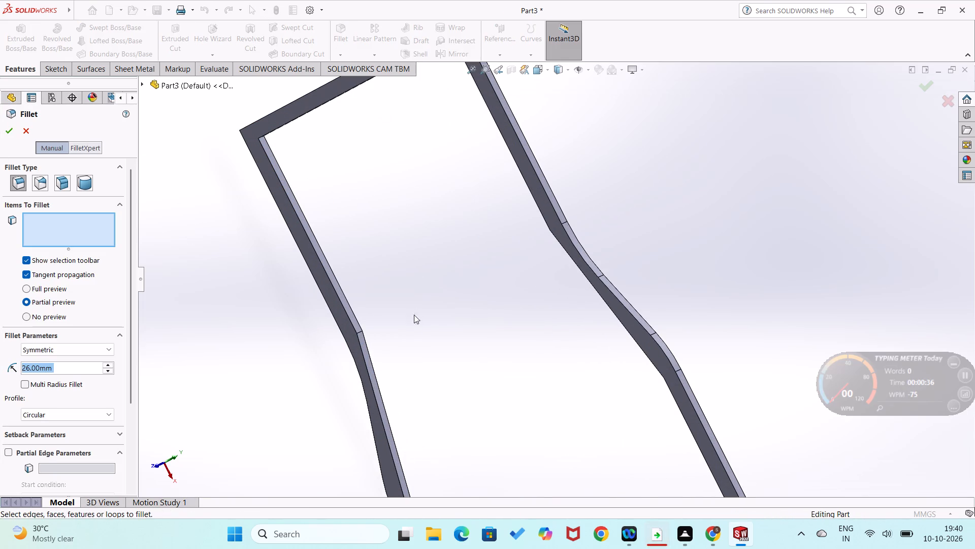
{"action": "scroll", "coordinate": [416, 408], "scroll_direction": "up", "scroll_amount": 2}
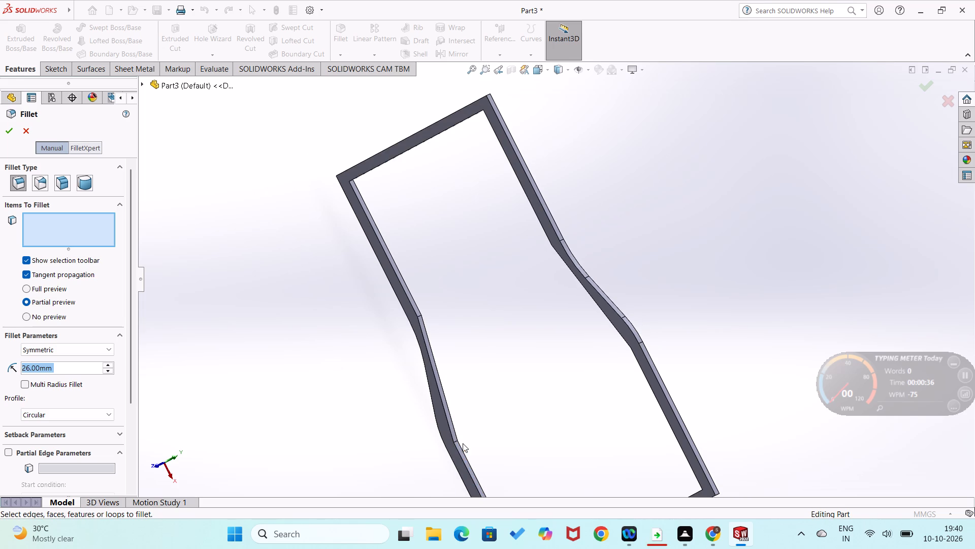
{"action": "scroll", "coordinate": [457, 439], "scroll_direction": "down", "scroll_amount": 5}
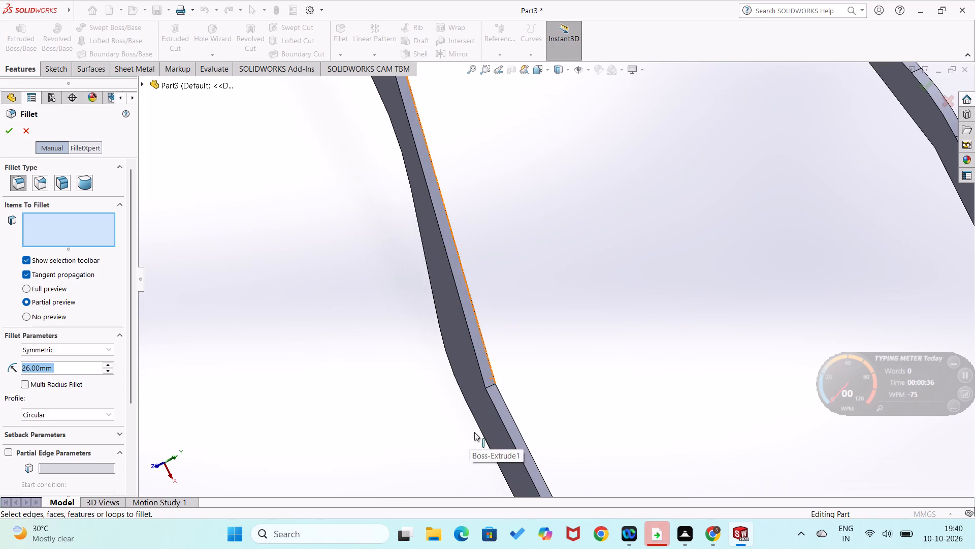
{"action": "left_click", "coordinate": [491, 386]}
{"action": "scroll", "coordinate": [630, 336], "scroll_direction": "up", "scroll_amount": 3}
{"action": "middle_click_drag", "start_coordinate": [649, 323], "coordinate": [676, 311]}
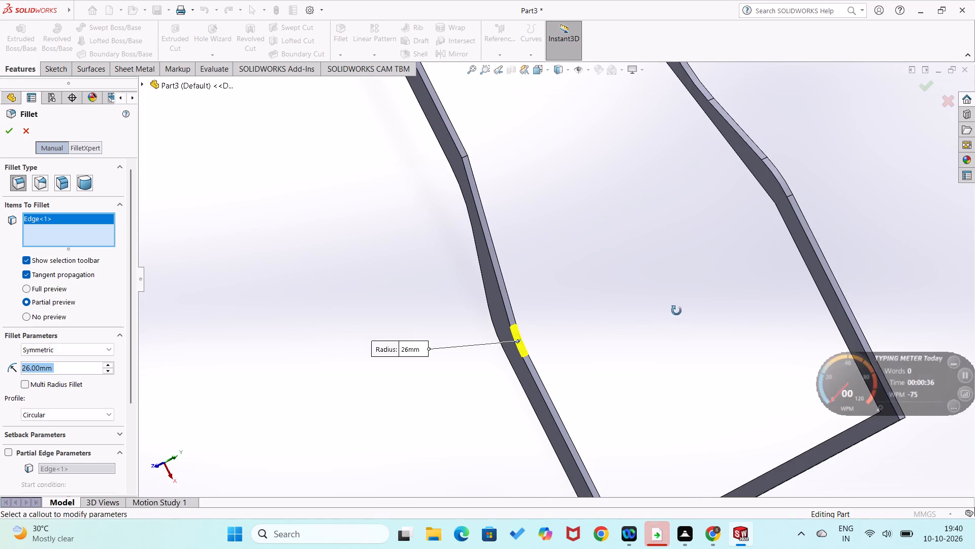
{"action": "middle_click_drag", "start_coordinate": [676, 311], "coordinate": [755, 257]}
{"action": "middle_click_drag", "start_coordinate": [717, 260], "coordinate": [758, 246]}
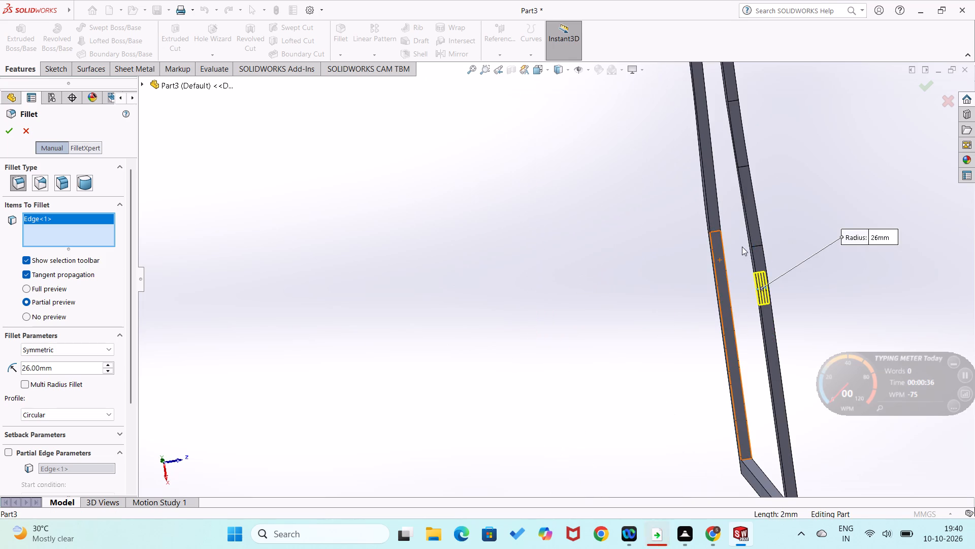
{"action": "scroll", "coordinate": [734, 248], "scroll_direction": "down", "scroll_amount": 3}
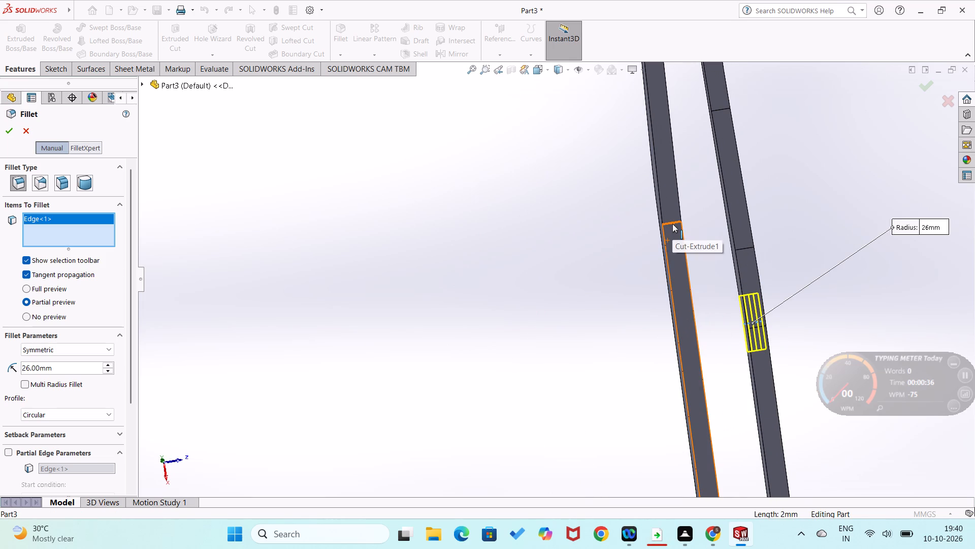
{"action": "left_click", "coordinate": [672, 224]}
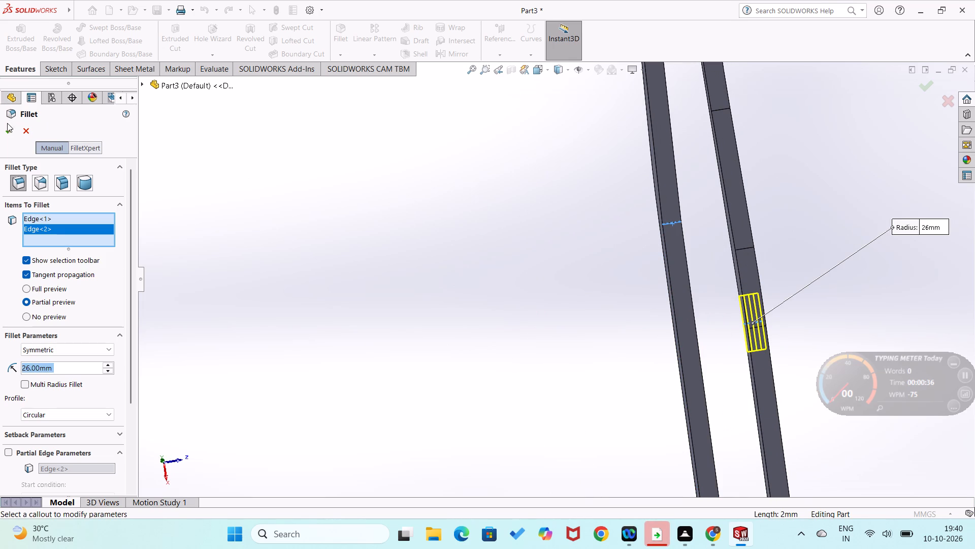
{"action": "left_click", "coordinate": [6, 128]}
Fillet the two inner transition corner edges at the narrow section with a 38 mm radius.
{"action": "scroll", "coordinate": [303, 207], "scroll_direction": "up", "scroll_amount": 2}
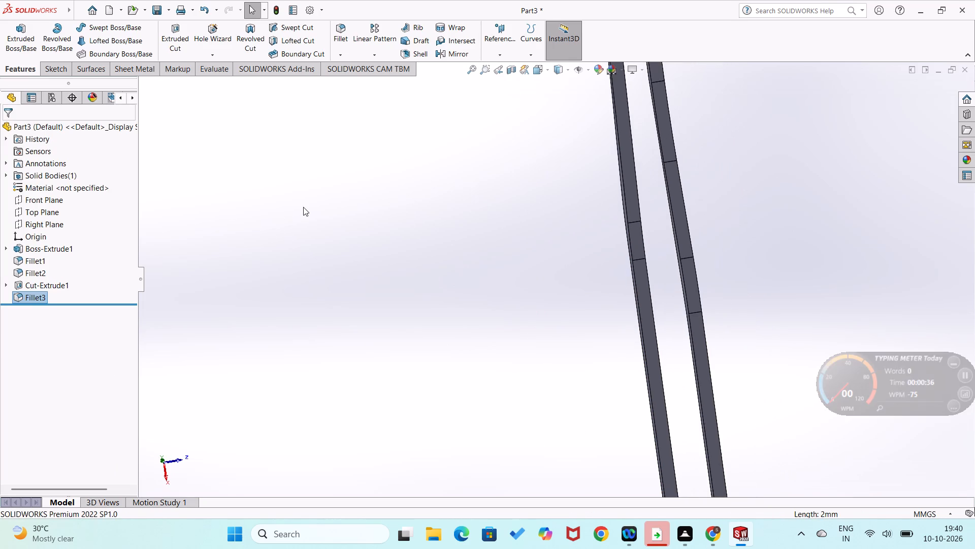
{"action": "middle_click_drag", "start_coordinate": [384, 207], "coordinate": [269, 228]}
{"action": "scroll", "coordinate": [269, 228], "scroll_direction": "up", "scroll_amount": 2}
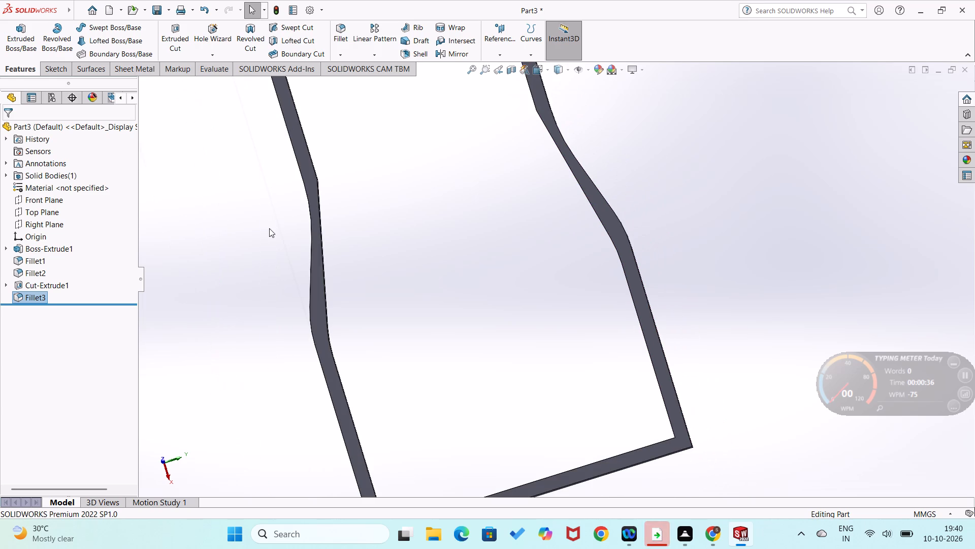
{"action": "left_click", "coordinate": [343, 56]}
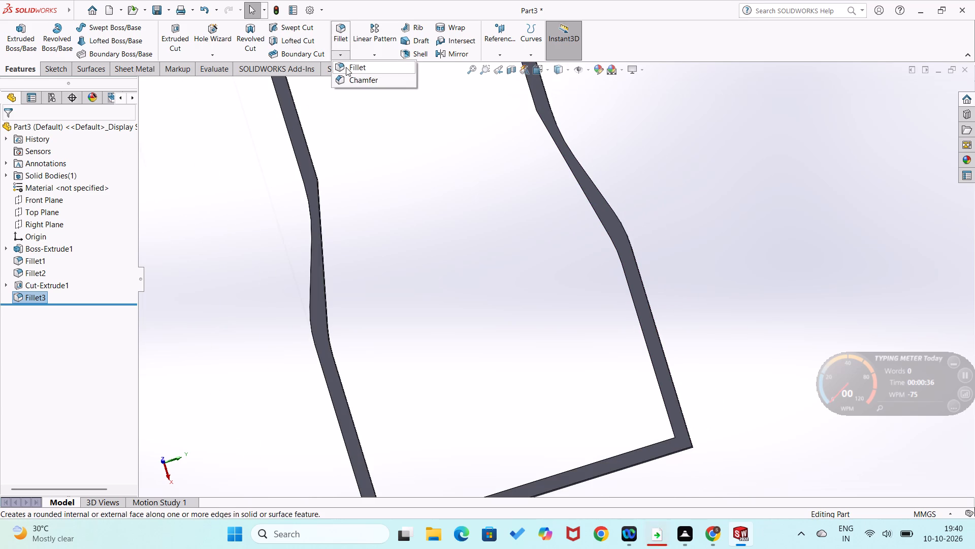
{"action": "left_click", "coordinate": [346, 67]}
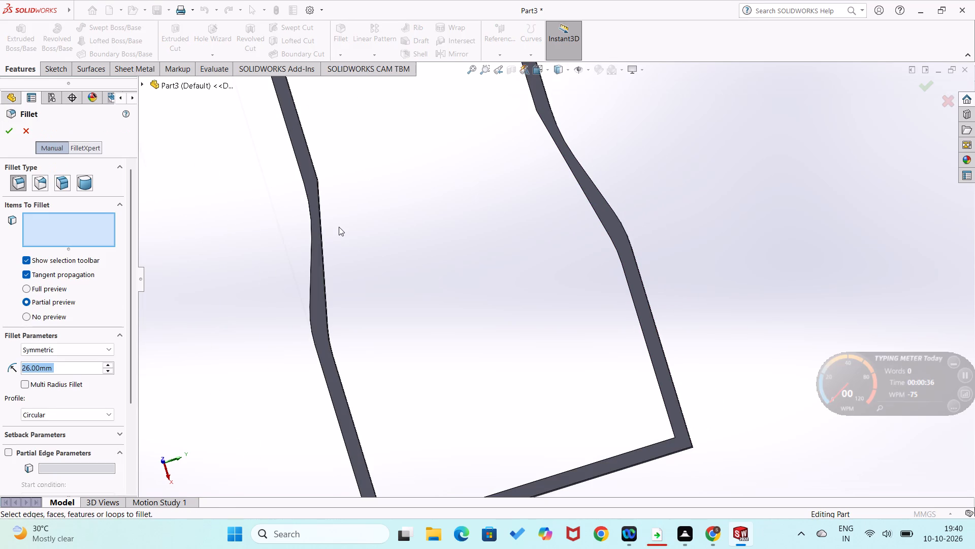
{"action": "type", "text": "38"}
{"action": "key", "text": "Return"}
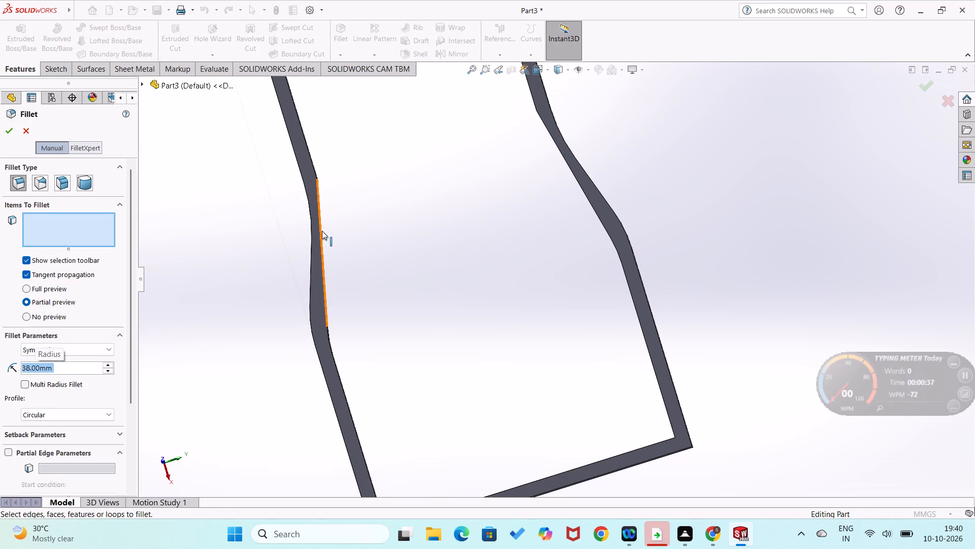
{"action": "middle_click_drag", "start_coordinate": [361, 219], "coordinate": [318, 261]}
{"action": "scroll", "coordinate": [364, 156], "scroll_direction": "down", "scroll_amount": 3}
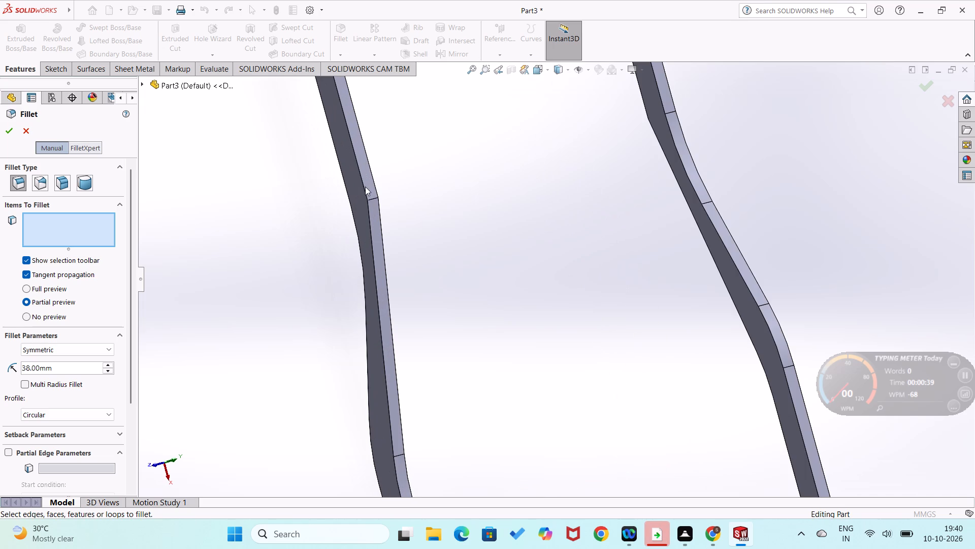
{"action": "left_click", "coordinate": [371, 199]}
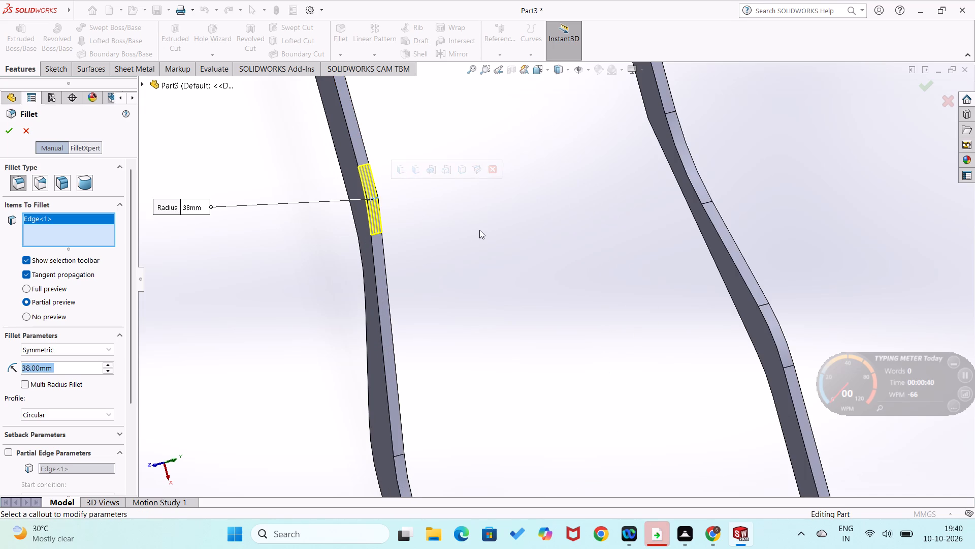
{"action": "middle_click_drag", "start_coordinate": [479, 229], "coordinate": [603, 203]}
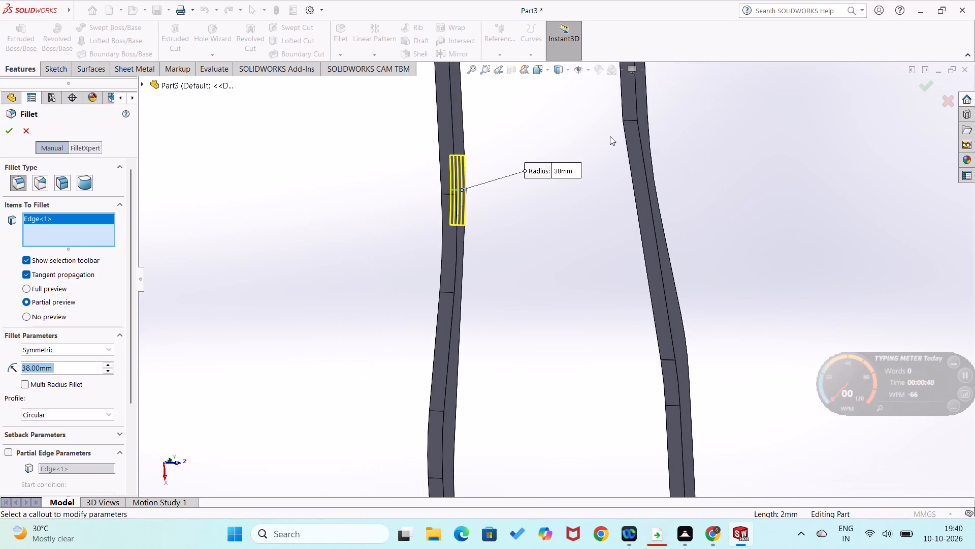
{"action": "scroll", "coordinate": [610, 136], "scroll_direction": "down", "scroll_amount": 3}
{"action": "left_click", "coordinate": [633, 134]}
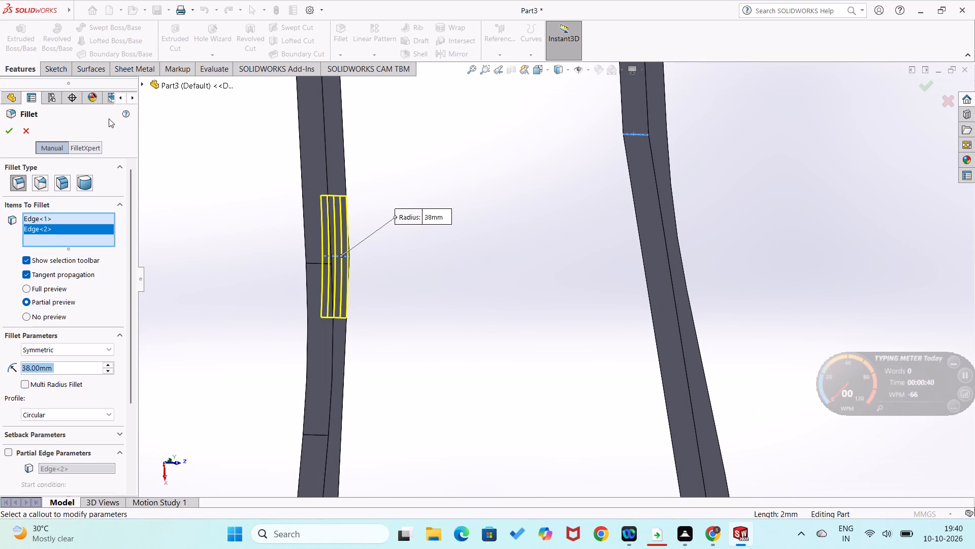
{"action": "left_click", "coordinate": [3, 132]}
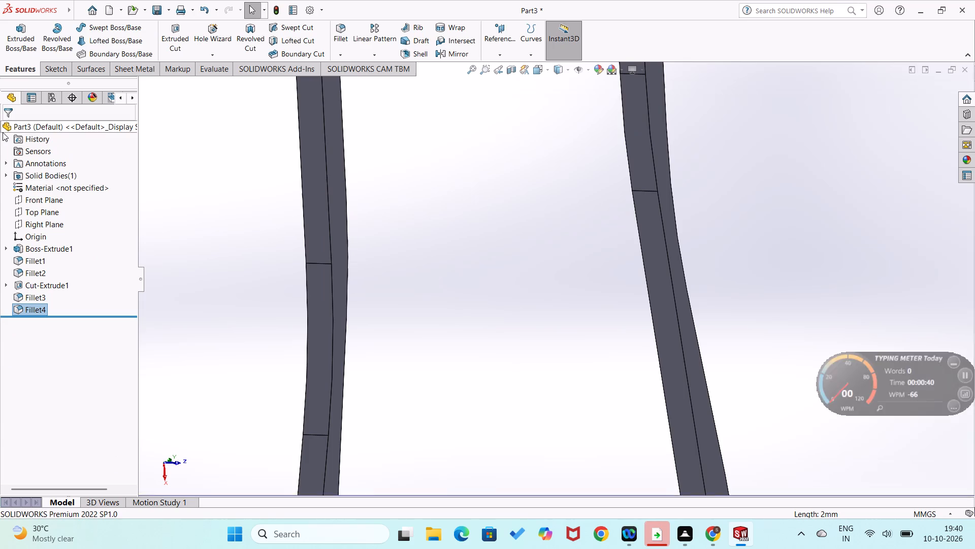
Examine the filleted inner and outer transitions along both long sides of the frame from several angles.
{"action": "scroll", "coordinate": [422, 242], "scroll_direction": "up", "scroll_amount": 1}
{"action": "middle_click_drag", "start_coordinate": [437, 268], "coordinate": [416, 249]}
{"action": "scroll", "coordinate": [416, 249], "scroll_direction": "up", "scroll_amount": 4}
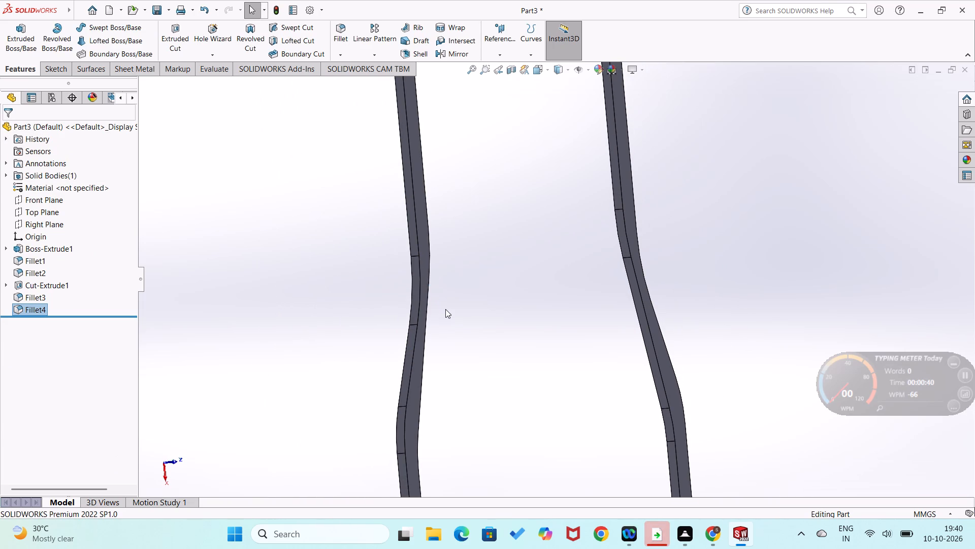
{"action": "scroll", "coordinate": [440, 316], "scroll_direction": "up", "scroll_amount": 1}
{"action": "middle_click_drag", "start_coordinate": [440, 316], "coordinate": [399, 341]}
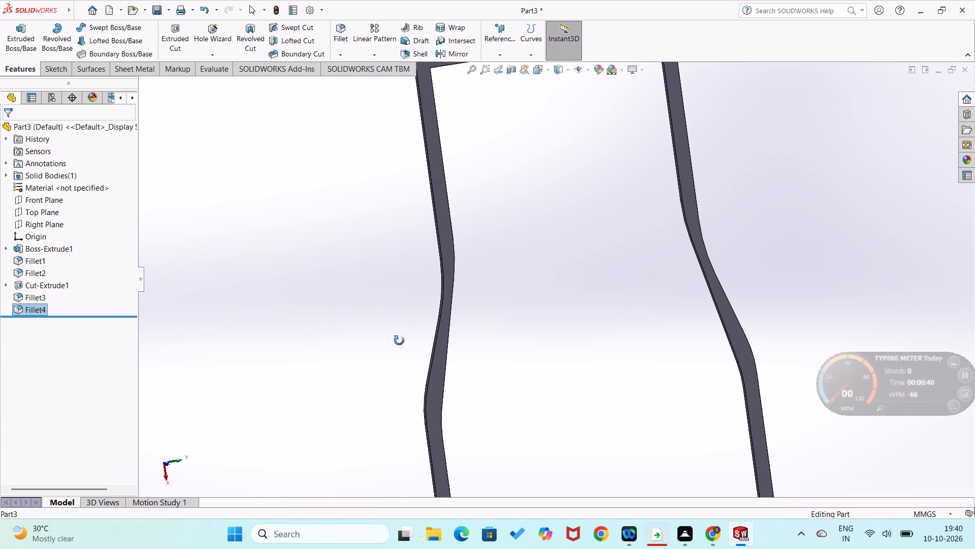
{"action": "middle_click_drag", "start_coordinate": [399, 341], "coordinate": [392, 350]}
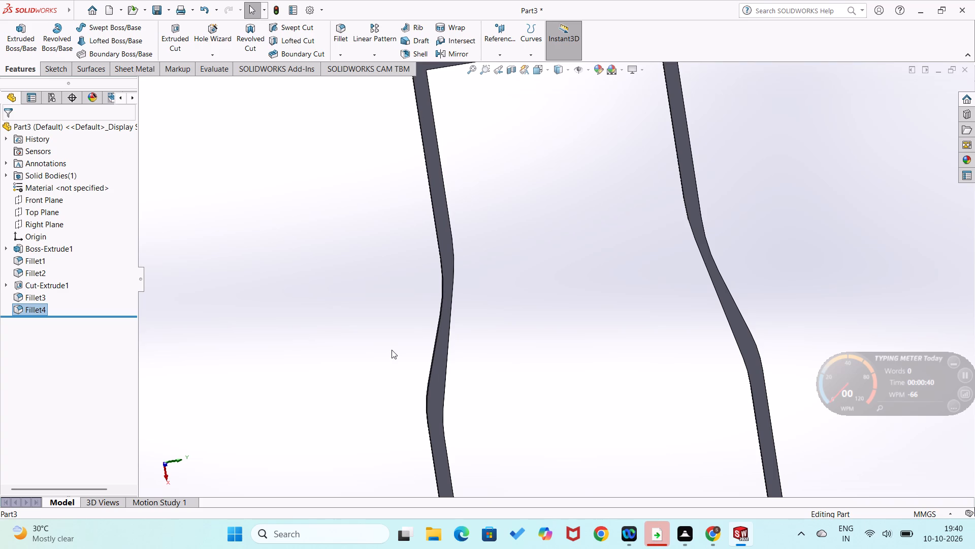
{"action": "middle_click_drag", "start_coordinate": [392, 350], "coordinate": [432, 361]}
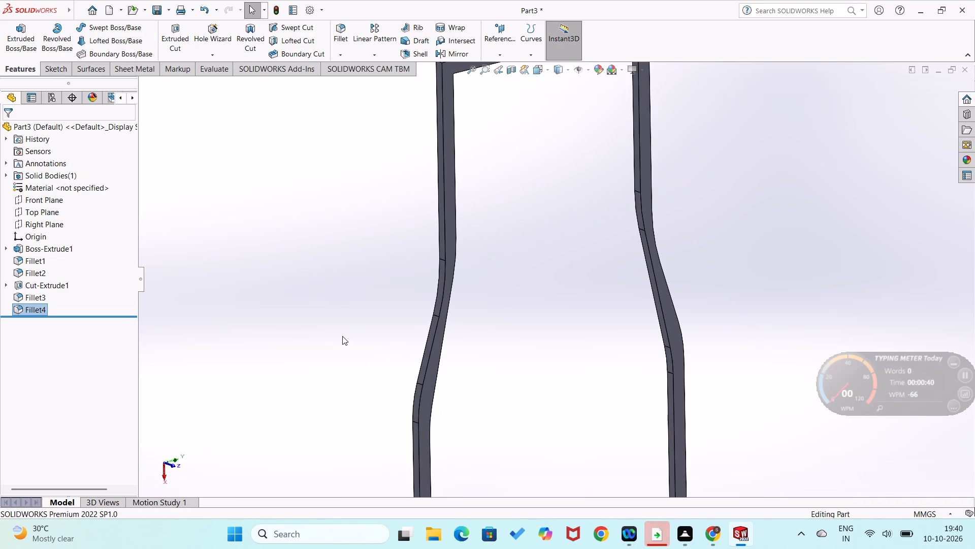
{"action": "left_click", "coordinate": [342, 336]}
{"action": "middle_click_drag", "start_coordinate": [342, 336], "coordinate": [360, 351]}
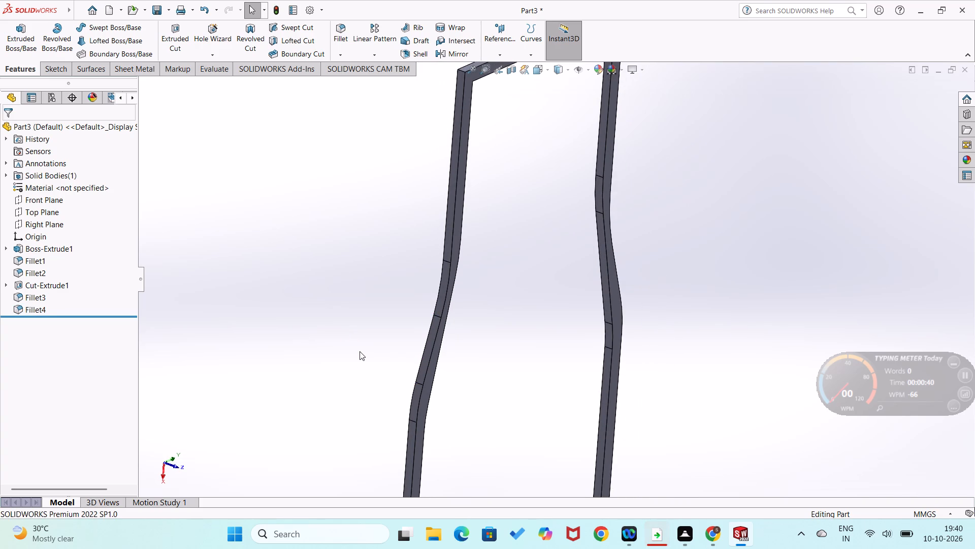
{"action": "left_click", "coordinate": [360, 351]}
{"action": "middle_click_drag", "start_coordinate": [360, 351], "coordinate": [315, 342]}
{"action": "scroll", "coordinate": [315, 342], "scroll_direction": "up", "scroll_amount": 1}
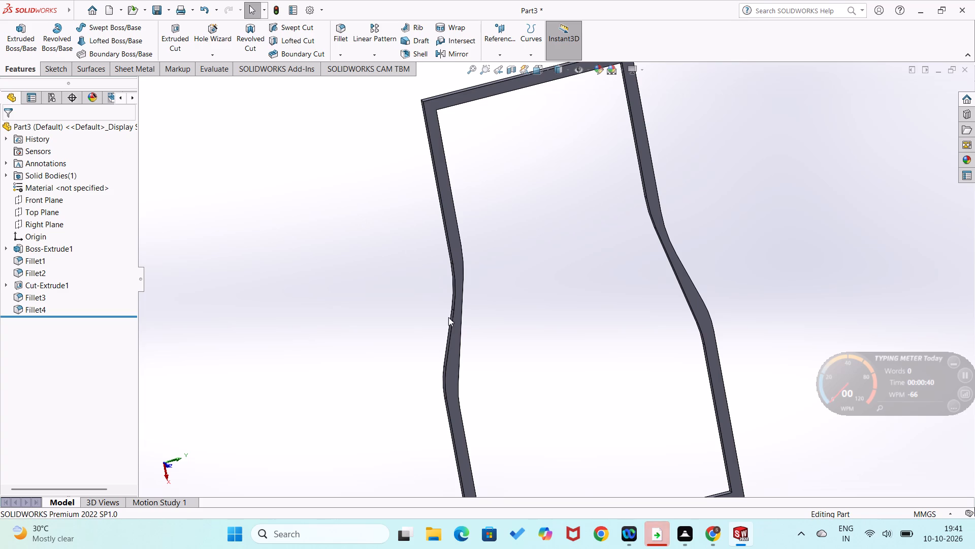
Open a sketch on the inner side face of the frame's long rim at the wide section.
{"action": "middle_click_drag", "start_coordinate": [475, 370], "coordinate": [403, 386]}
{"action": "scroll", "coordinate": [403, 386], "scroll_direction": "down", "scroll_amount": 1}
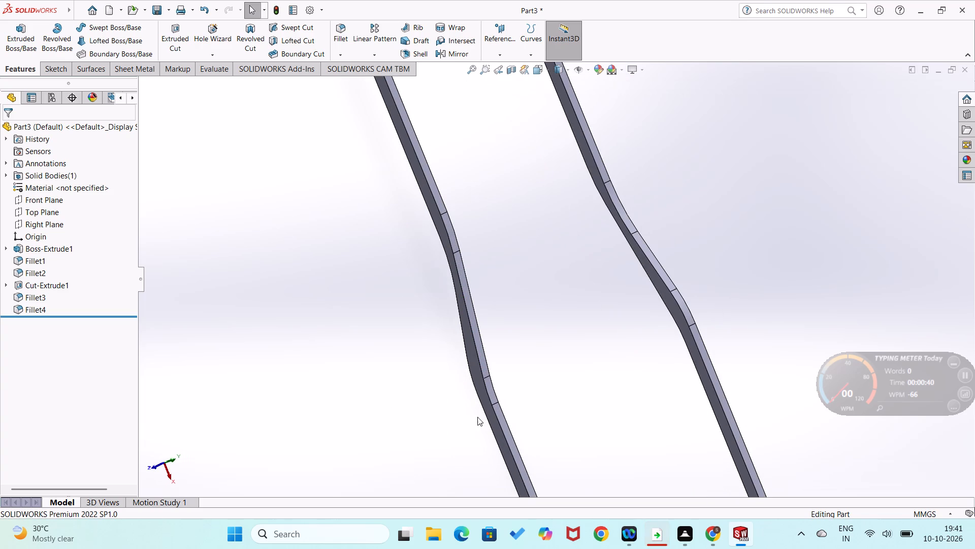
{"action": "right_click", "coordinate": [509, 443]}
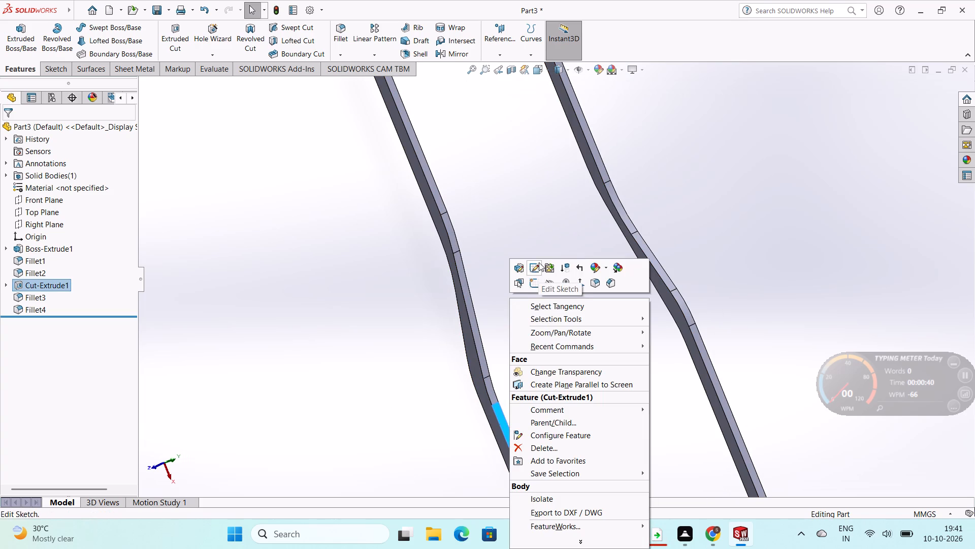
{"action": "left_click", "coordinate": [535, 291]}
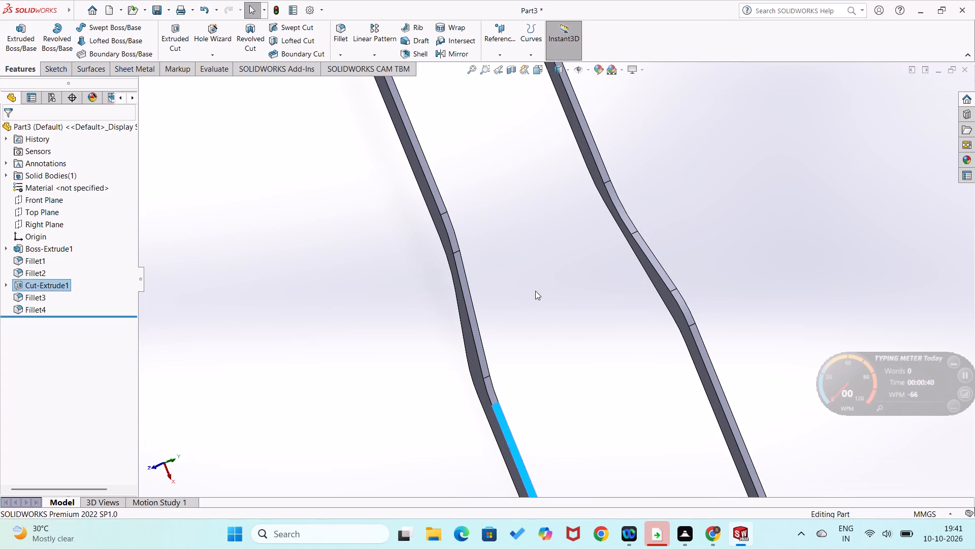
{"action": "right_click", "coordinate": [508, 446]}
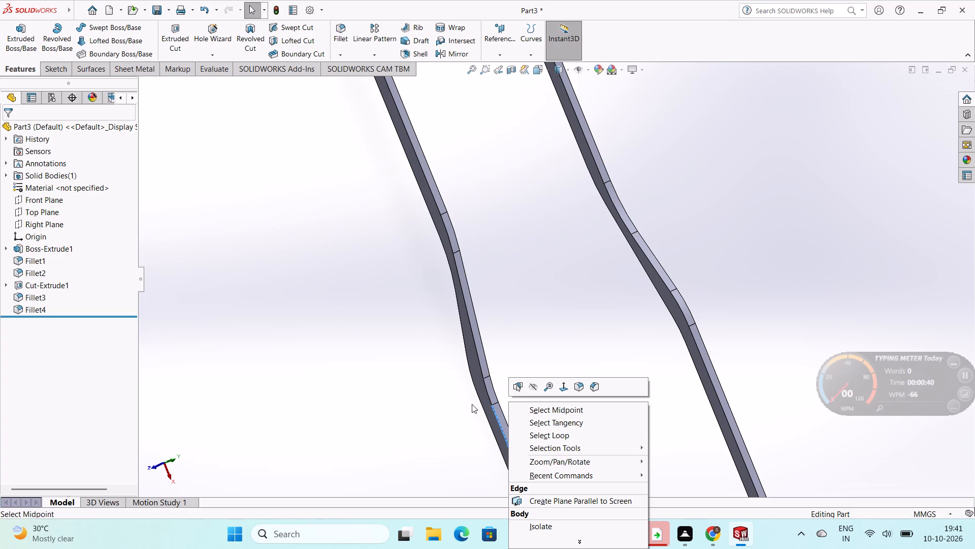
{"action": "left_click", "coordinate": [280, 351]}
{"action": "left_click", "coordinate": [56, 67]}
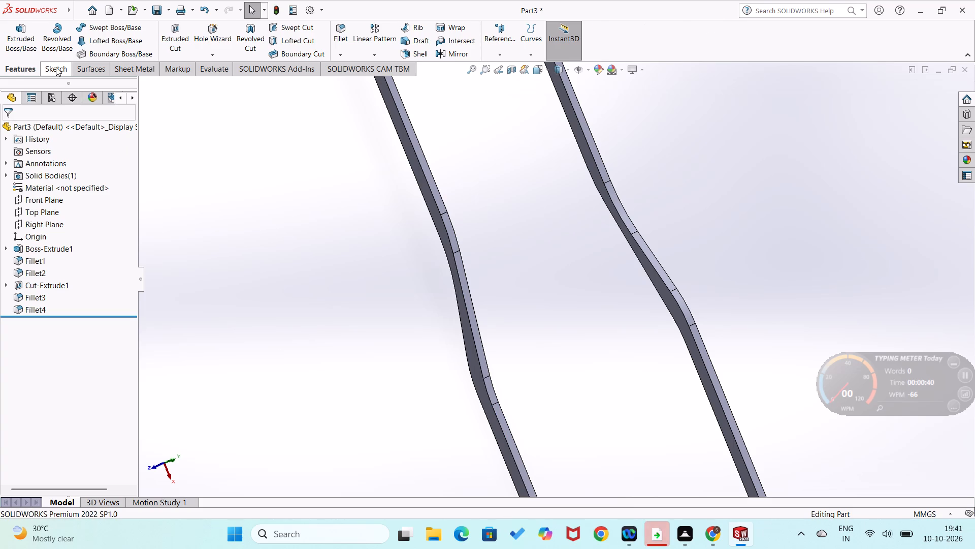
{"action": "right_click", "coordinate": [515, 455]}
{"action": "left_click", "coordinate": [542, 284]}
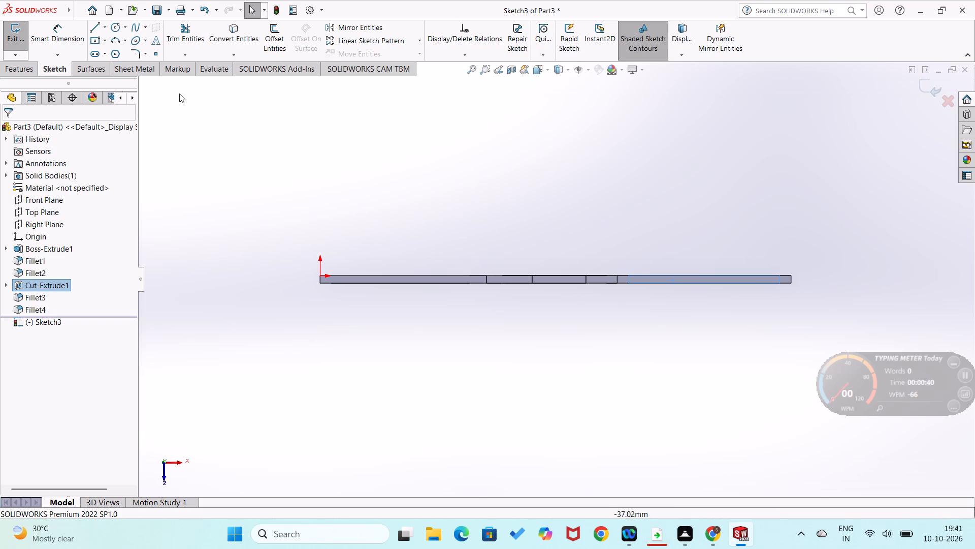
Add the Weldments tab to the CommandManager.
{"action": "right_click", "coordinate": [187, 65]}
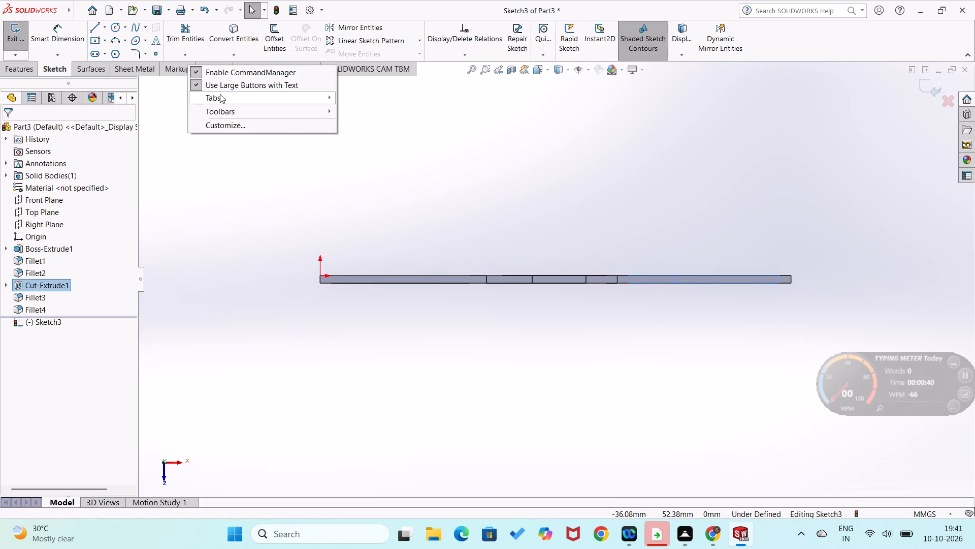
{"action": "left_click", "coordinate": [221, 94]}
{"action": "left_click", "coordinate": [383, 172]}
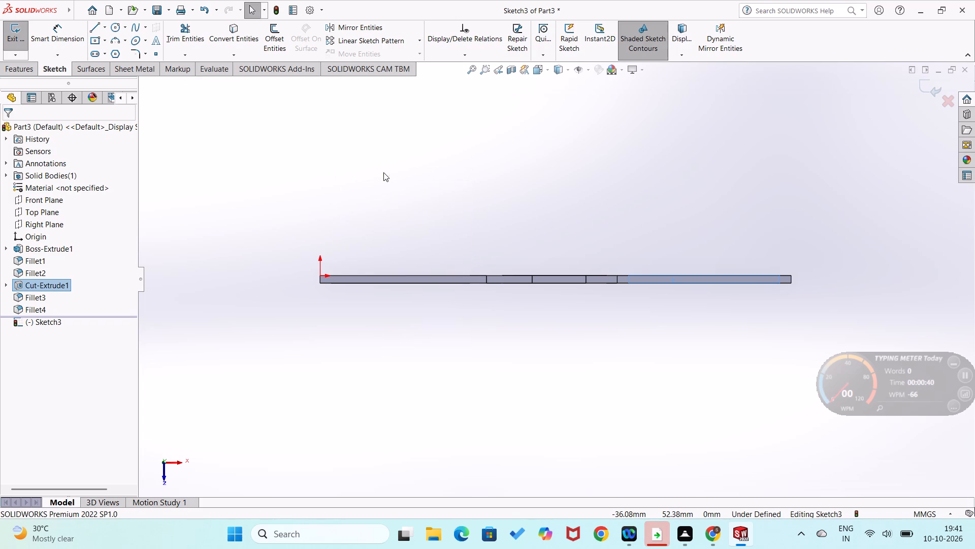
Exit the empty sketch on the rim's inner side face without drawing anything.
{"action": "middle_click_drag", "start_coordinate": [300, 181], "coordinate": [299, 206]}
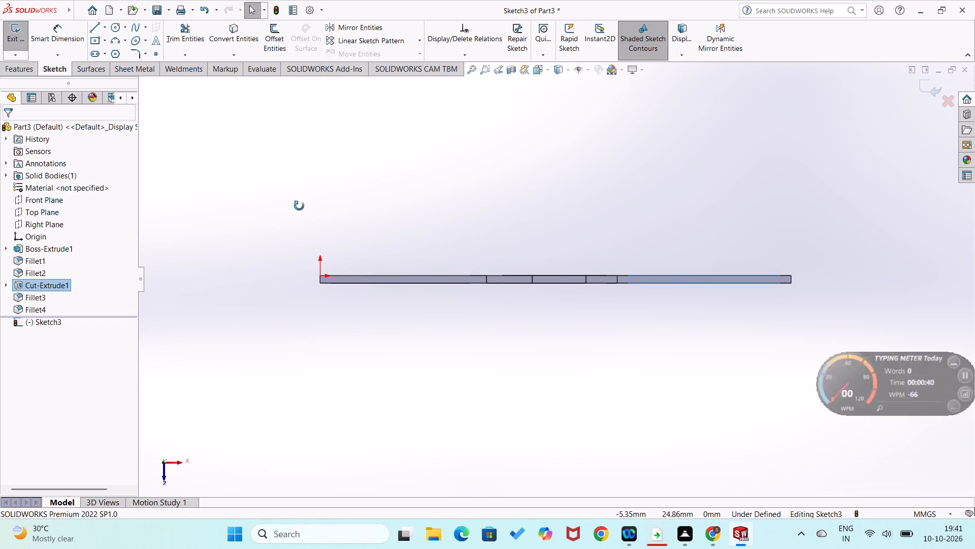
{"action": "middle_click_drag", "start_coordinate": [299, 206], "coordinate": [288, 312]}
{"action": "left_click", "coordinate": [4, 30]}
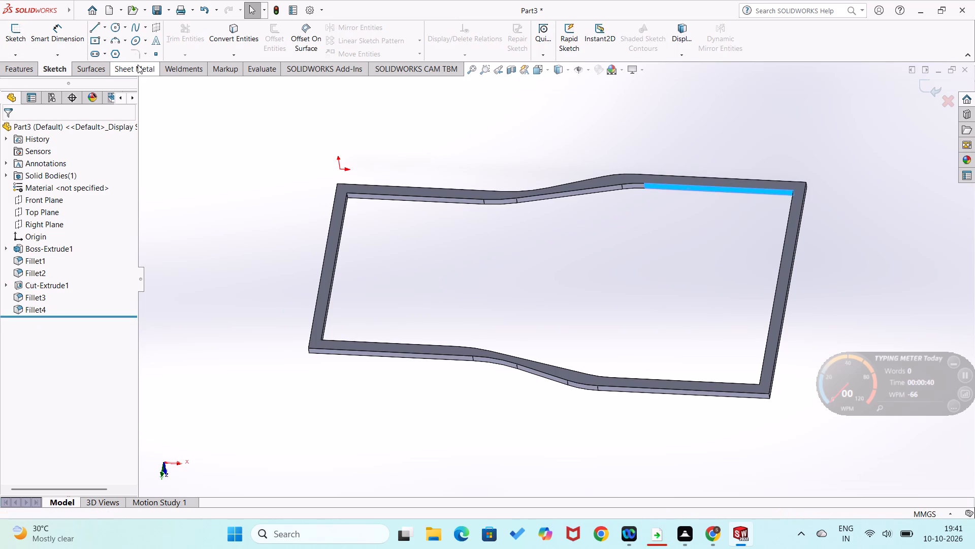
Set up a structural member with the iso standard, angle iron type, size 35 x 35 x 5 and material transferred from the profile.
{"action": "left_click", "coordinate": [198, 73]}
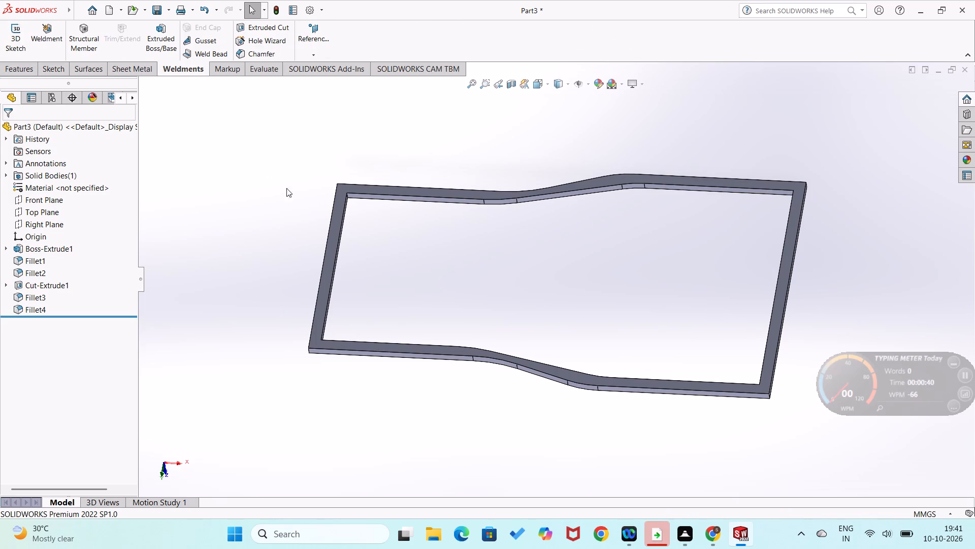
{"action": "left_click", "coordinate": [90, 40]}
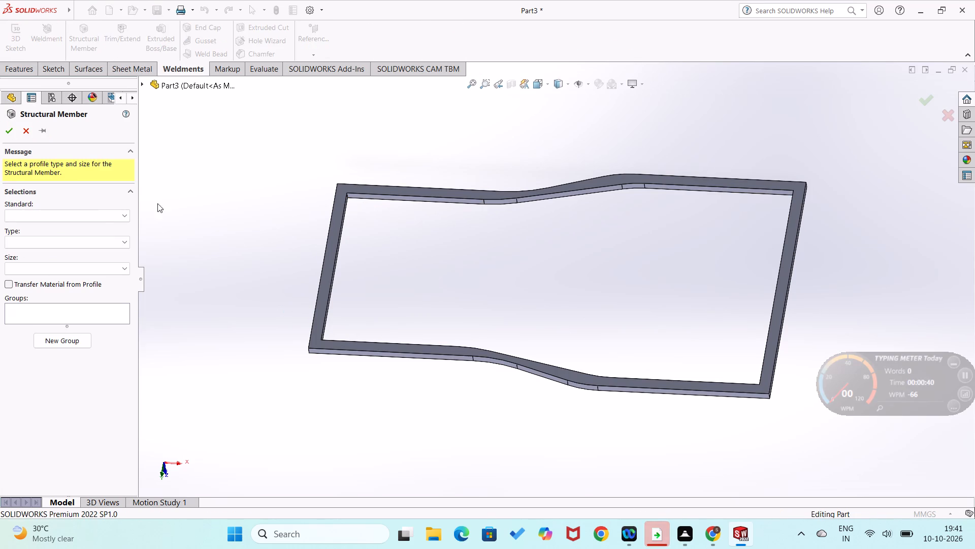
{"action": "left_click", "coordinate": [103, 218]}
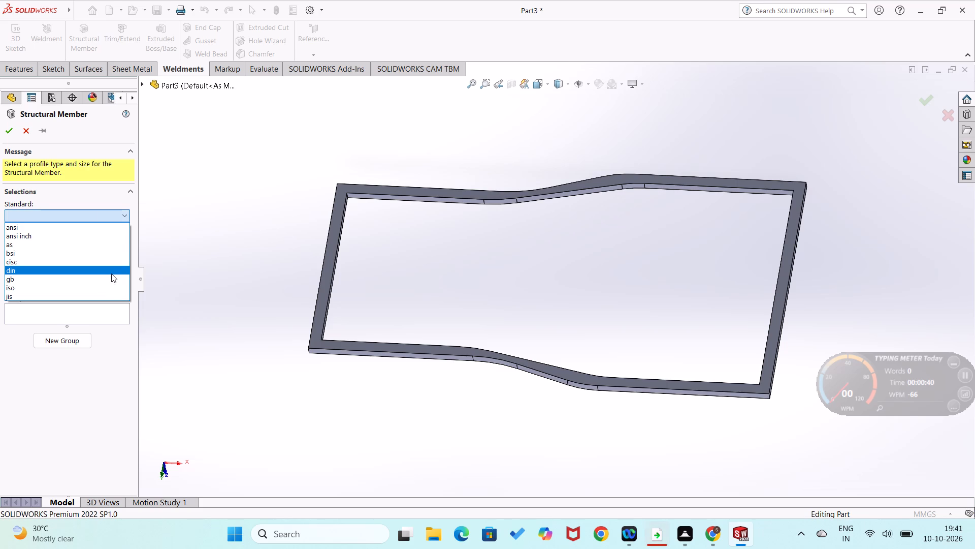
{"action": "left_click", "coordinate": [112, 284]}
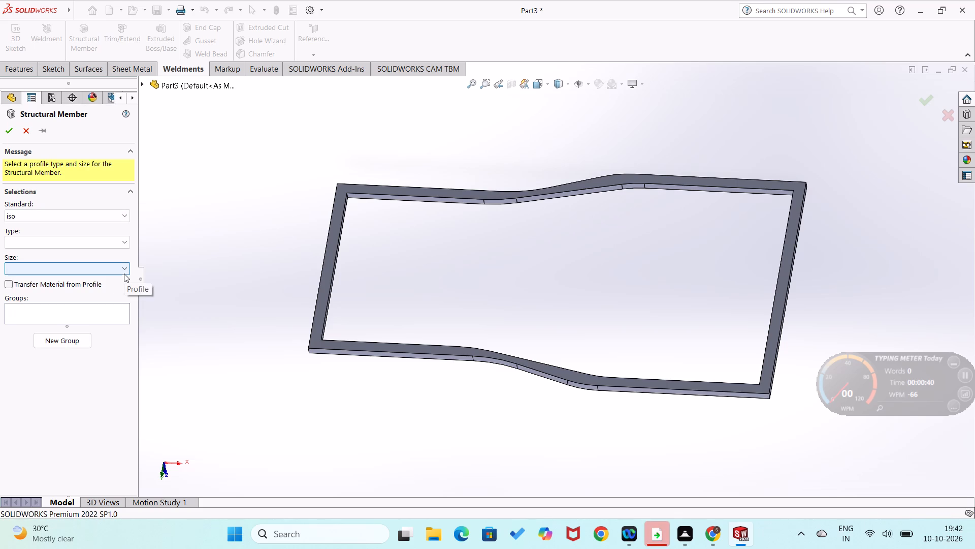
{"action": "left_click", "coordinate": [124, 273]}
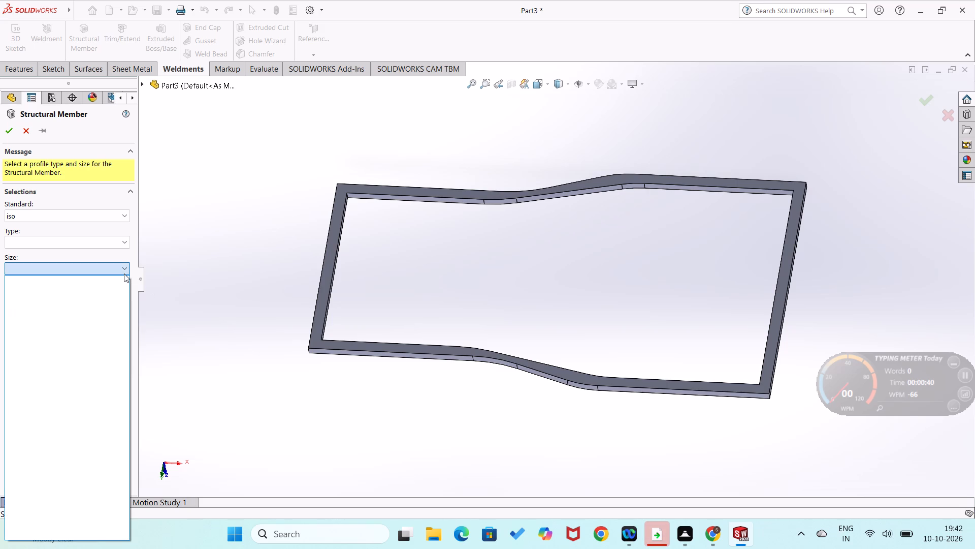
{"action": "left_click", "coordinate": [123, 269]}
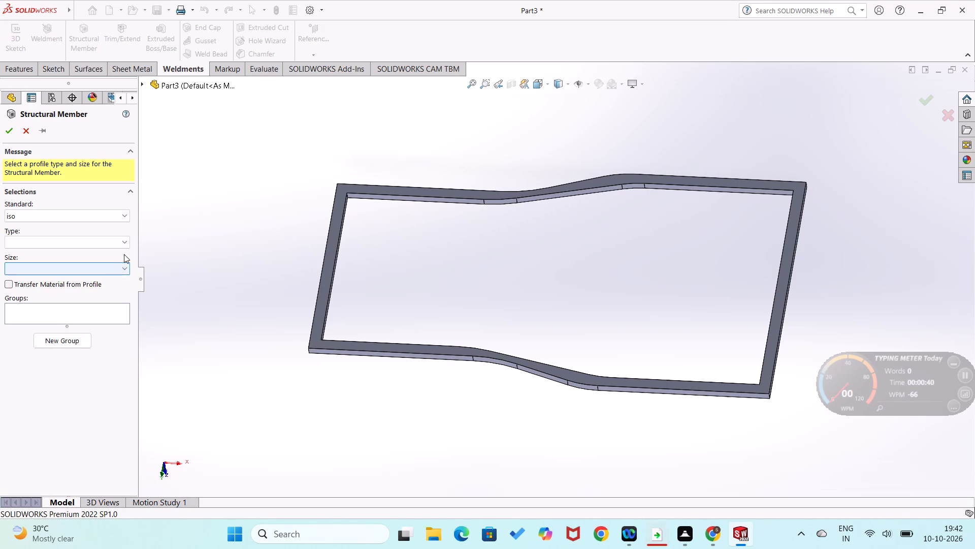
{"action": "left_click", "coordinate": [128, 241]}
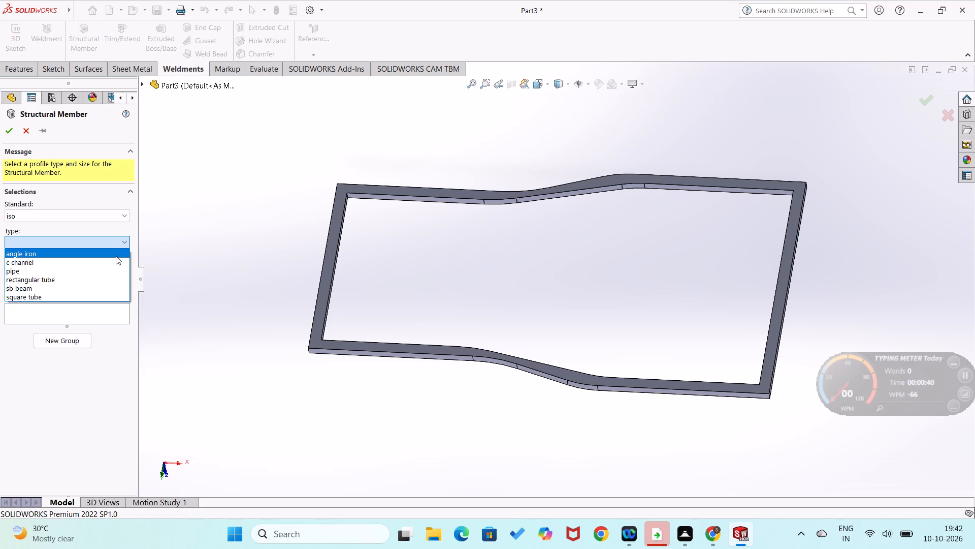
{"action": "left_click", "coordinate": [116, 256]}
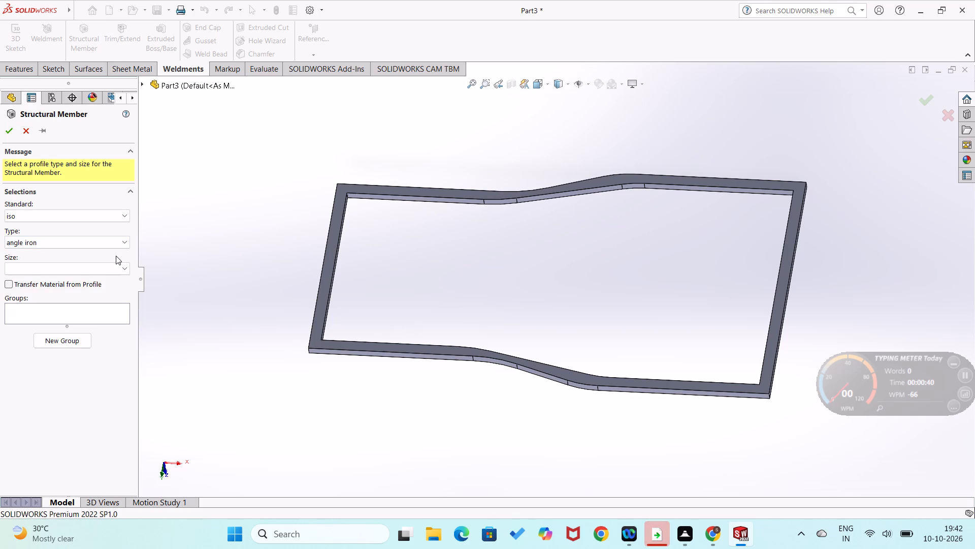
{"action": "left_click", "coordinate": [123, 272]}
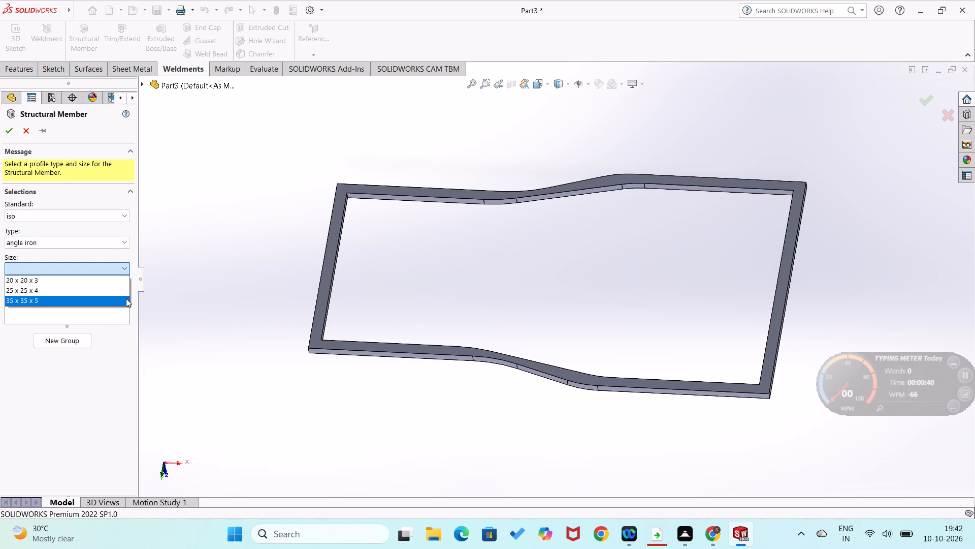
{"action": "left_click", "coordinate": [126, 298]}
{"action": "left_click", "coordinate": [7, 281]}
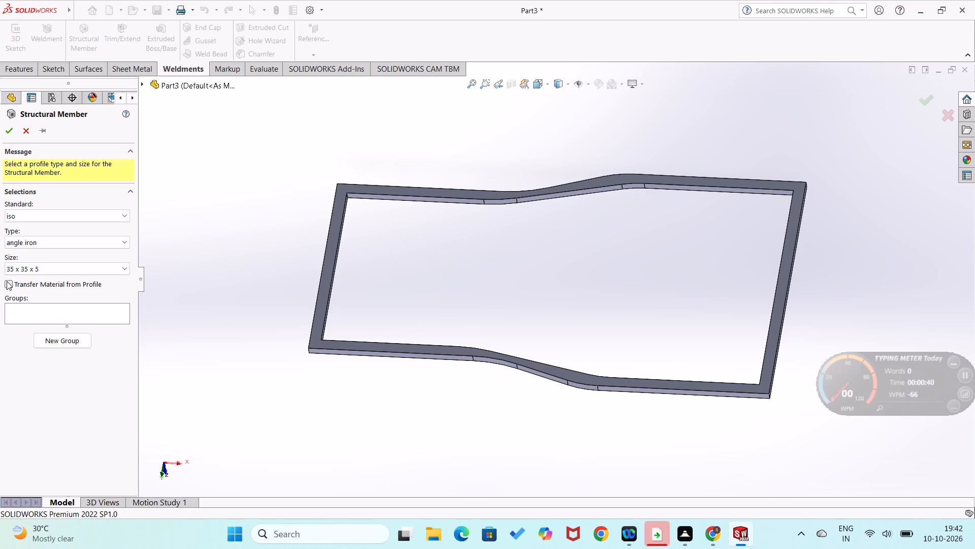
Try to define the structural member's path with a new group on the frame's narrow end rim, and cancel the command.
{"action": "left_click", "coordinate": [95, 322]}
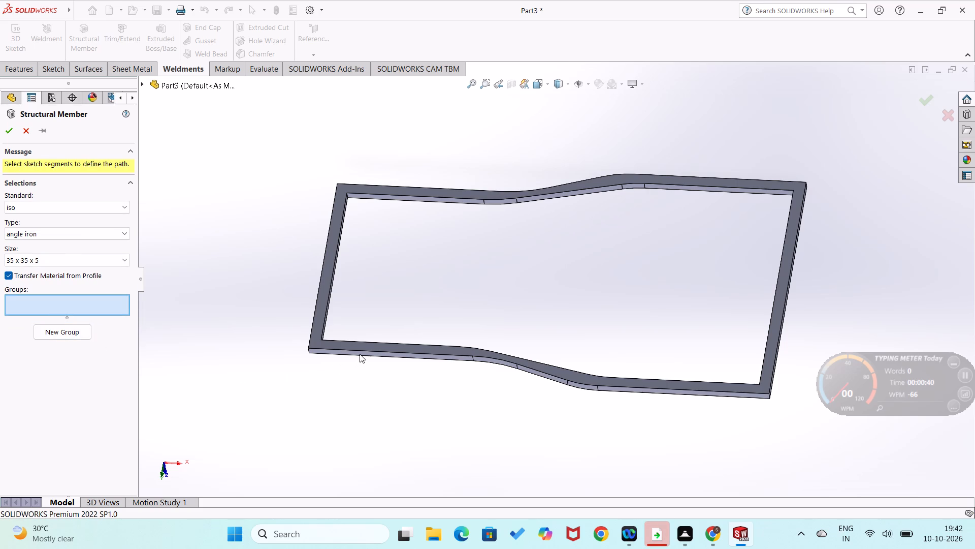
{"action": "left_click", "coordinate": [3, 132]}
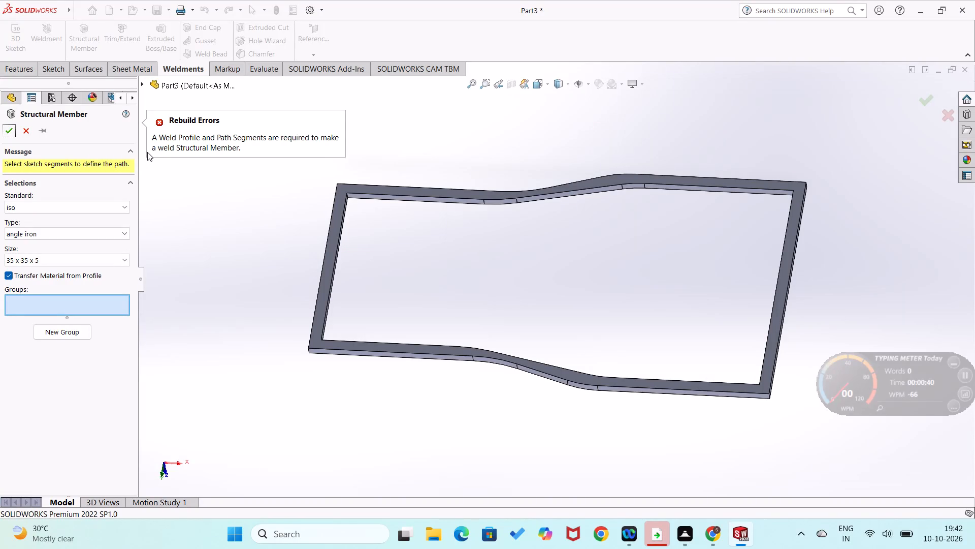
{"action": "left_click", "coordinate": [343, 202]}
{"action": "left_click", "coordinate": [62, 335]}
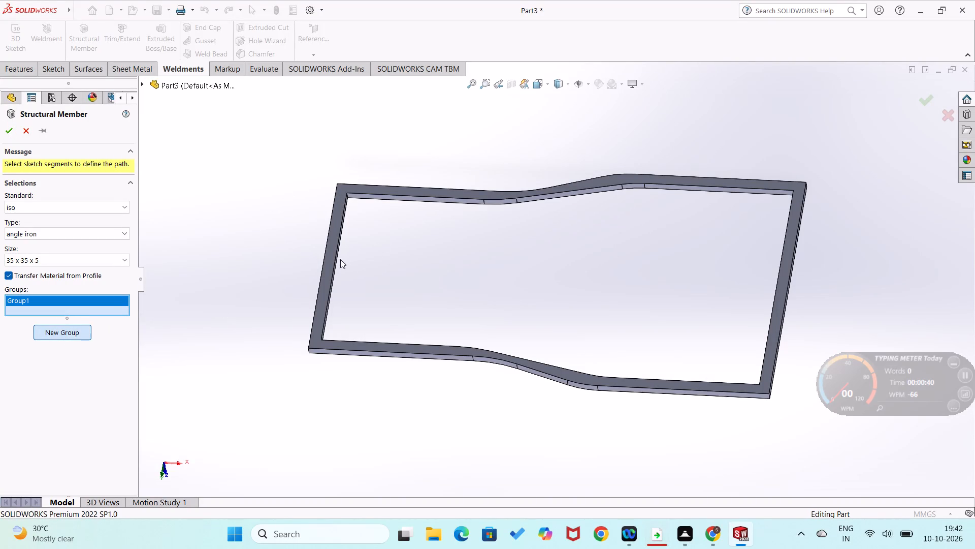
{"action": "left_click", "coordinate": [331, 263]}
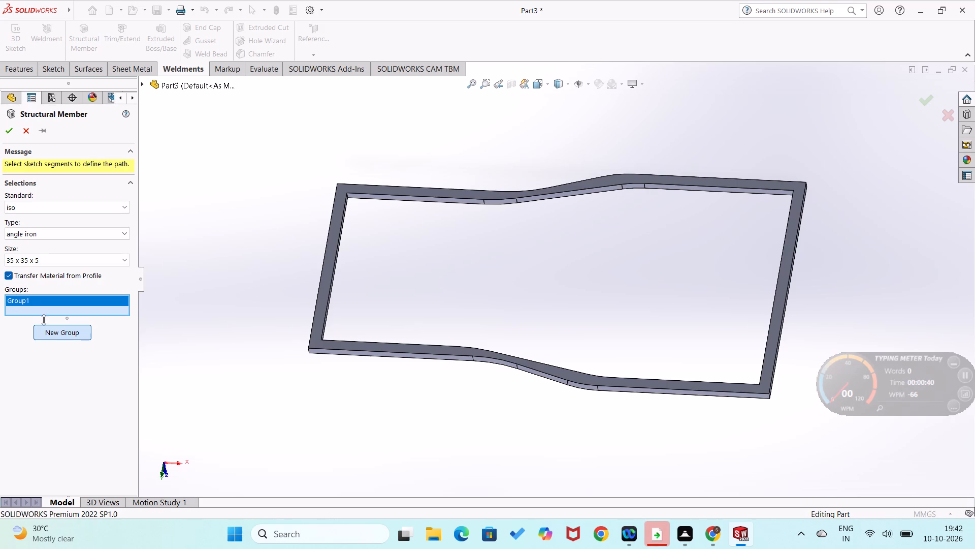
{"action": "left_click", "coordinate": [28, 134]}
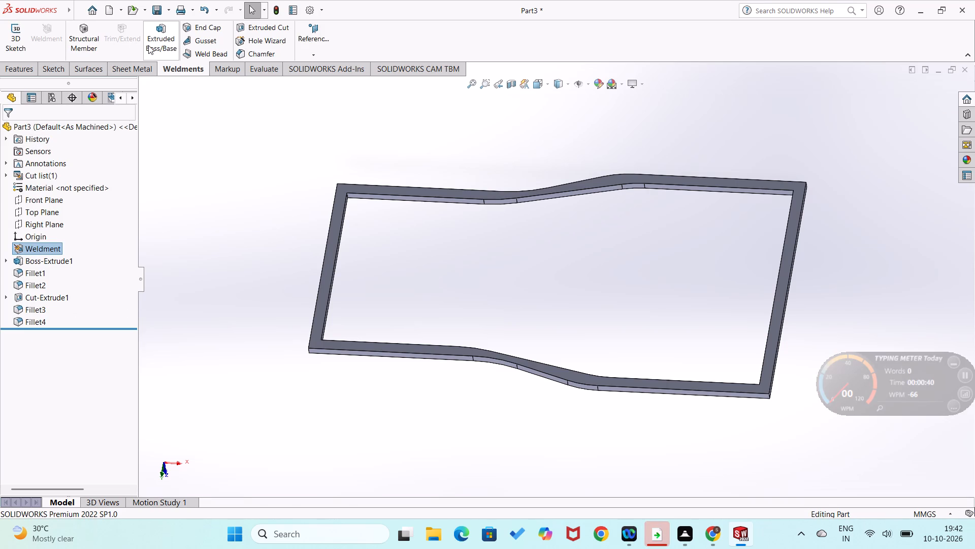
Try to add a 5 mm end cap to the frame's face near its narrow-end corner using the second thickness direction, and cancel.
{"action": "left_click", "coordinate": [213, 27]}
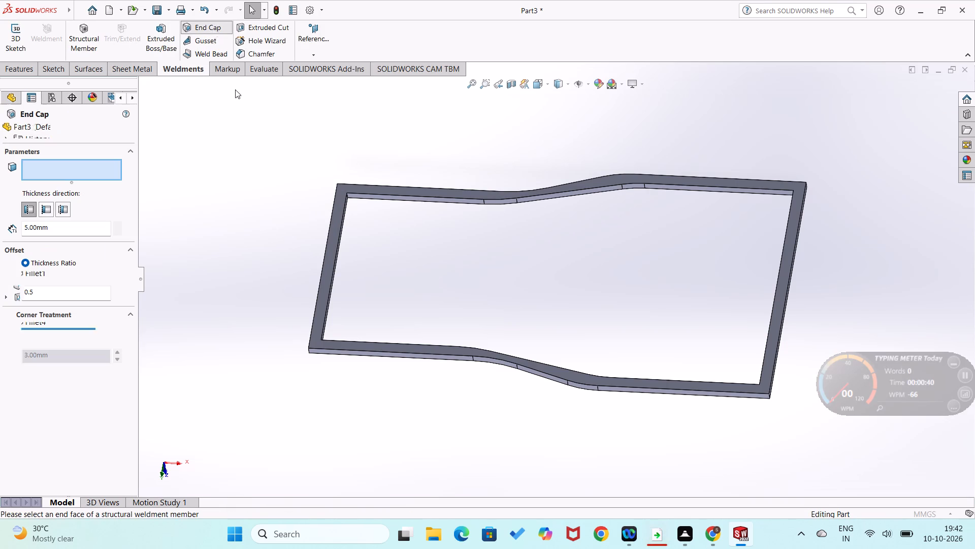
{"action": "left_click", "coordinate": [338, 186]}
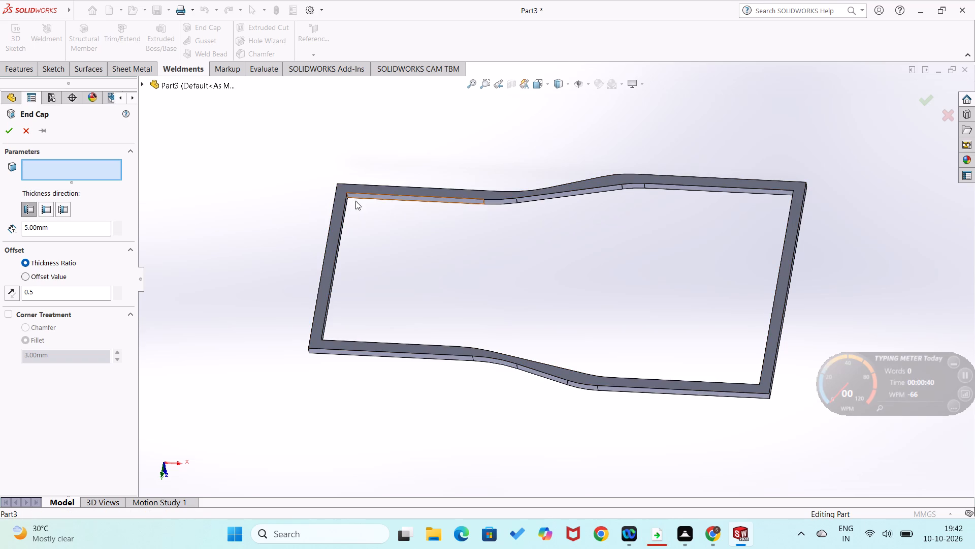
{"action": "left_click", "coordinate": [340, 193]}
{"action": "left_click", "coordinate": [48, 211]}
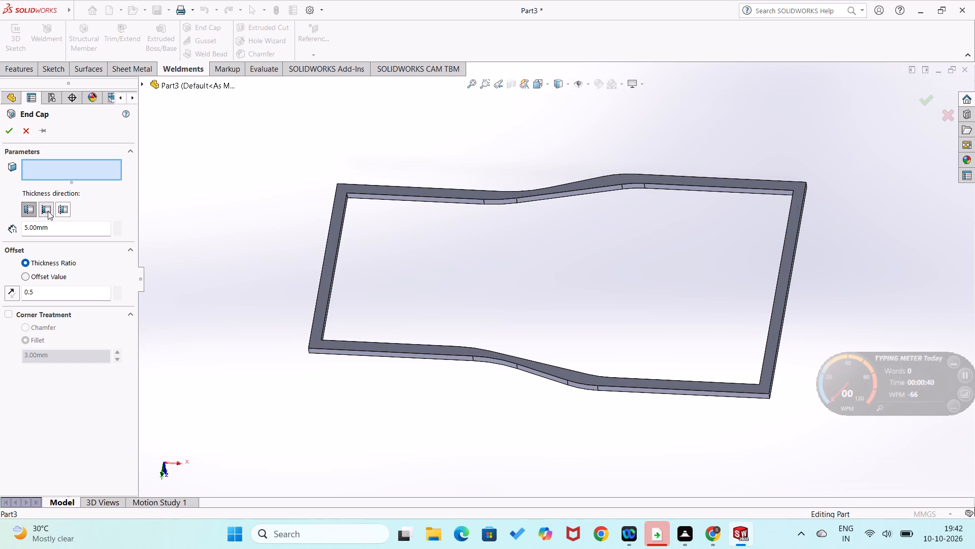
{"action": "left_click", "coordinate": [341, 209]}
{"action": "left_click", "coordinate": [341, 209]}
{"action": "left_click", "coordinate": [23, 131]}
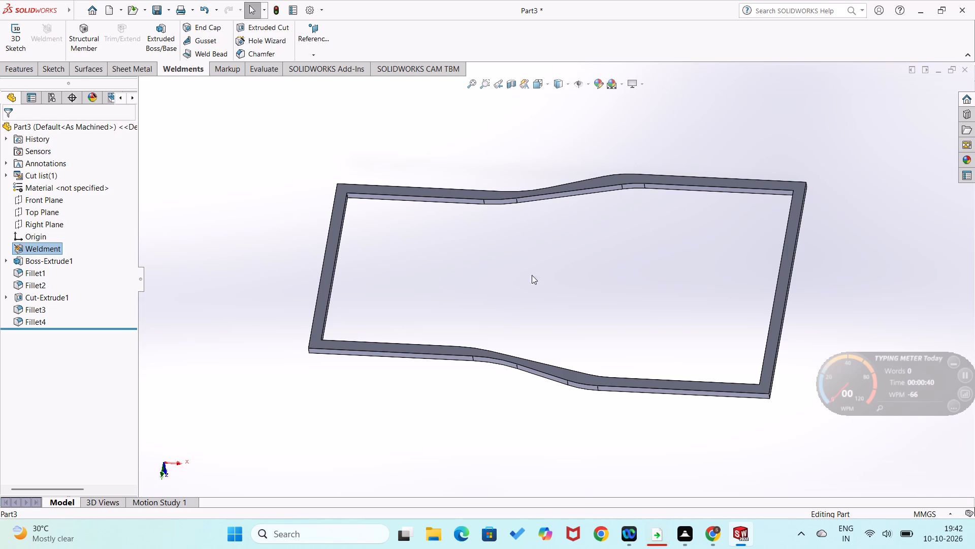
Close the frame part without saving its changes.
{"action": "left_click", "coordinate": [963, 72]}
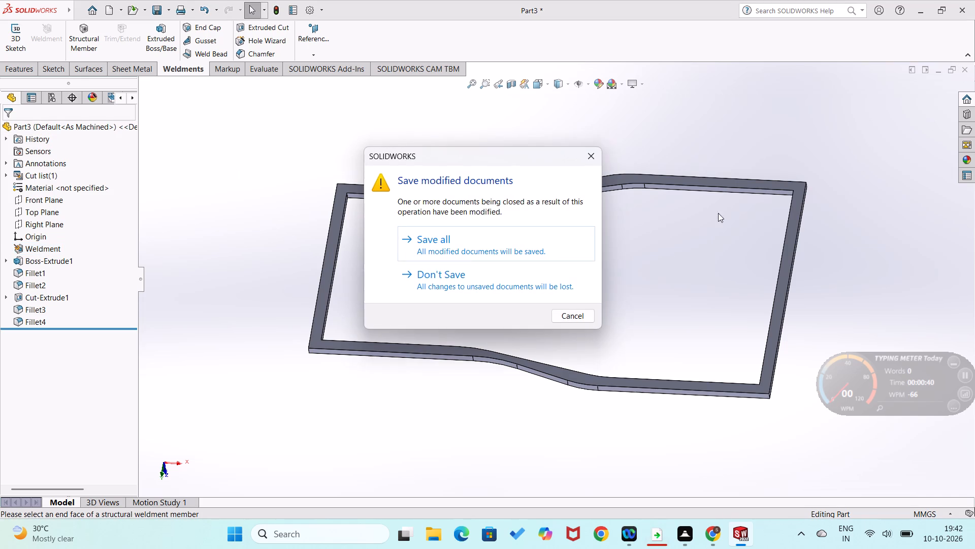
{"action": "left_click", "coordinate": [586, 282]}
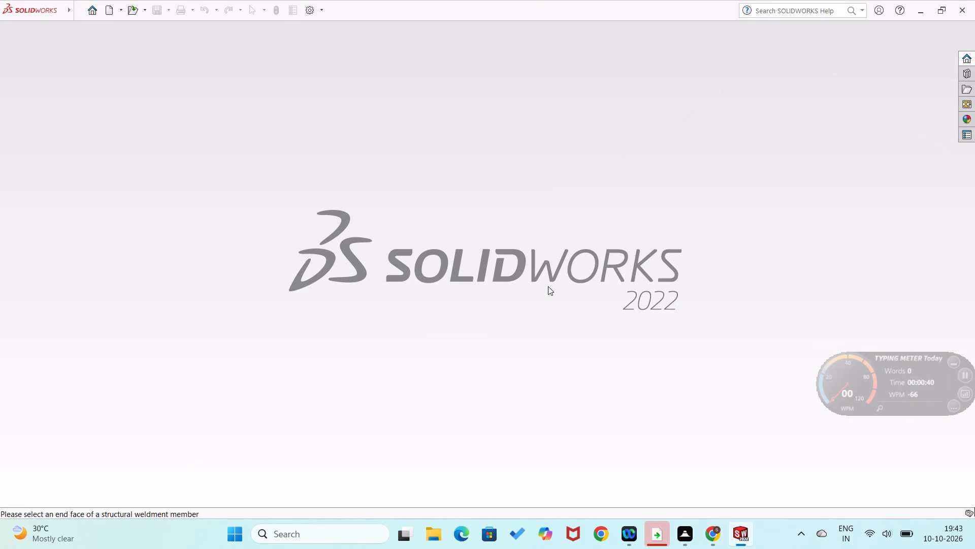
Create a new part document.
{"action": "left_click", "coordinate": [86, 11]}
{"action": "left_click", "coordinate": [268, 148]}
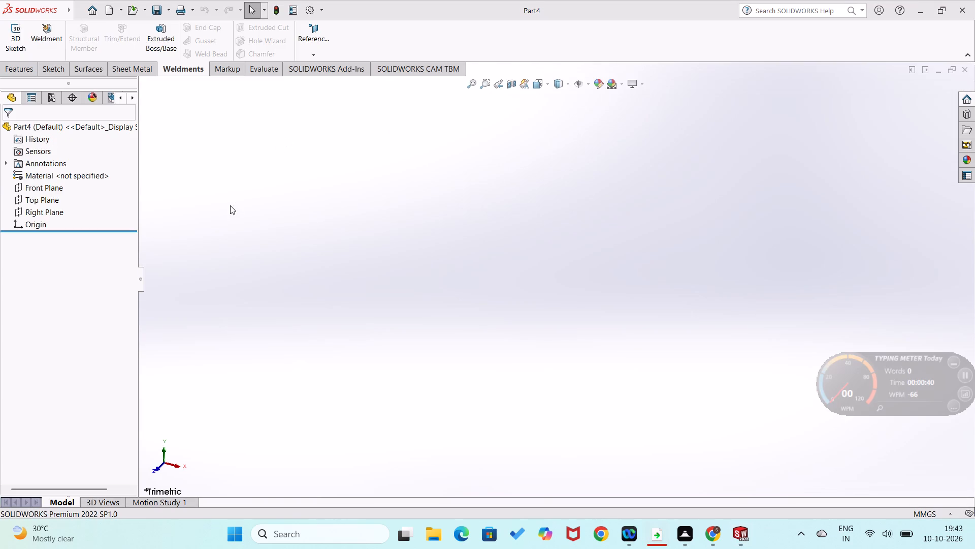
Open a sketch on the Front Plane of the new part.
{"action": "right_click", "coordinate": [54, 189]}
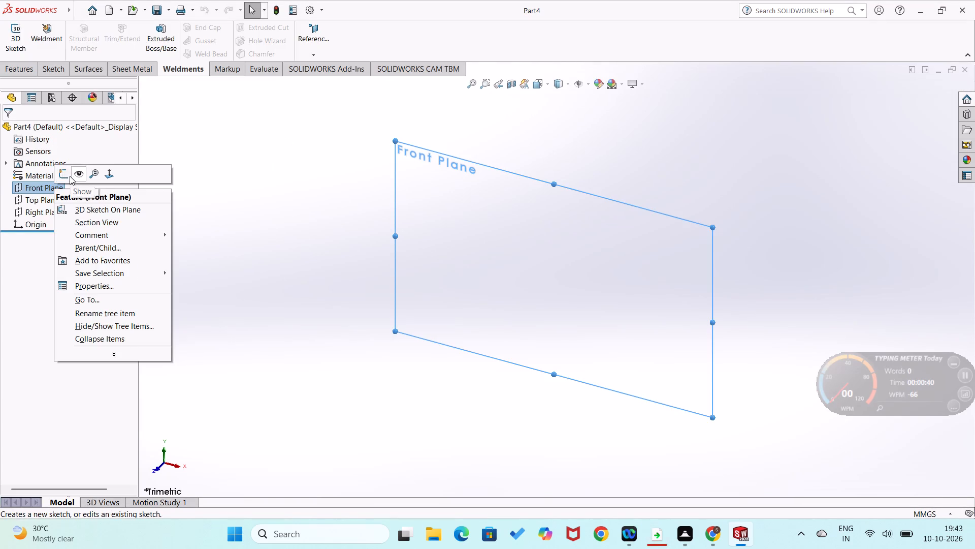
{"action": "left_click", "coordinate": [64, 175]}
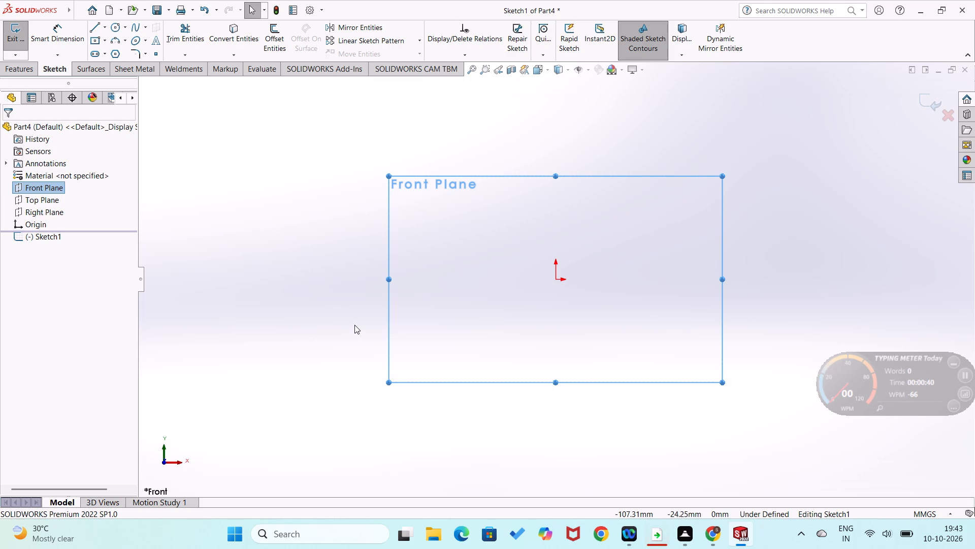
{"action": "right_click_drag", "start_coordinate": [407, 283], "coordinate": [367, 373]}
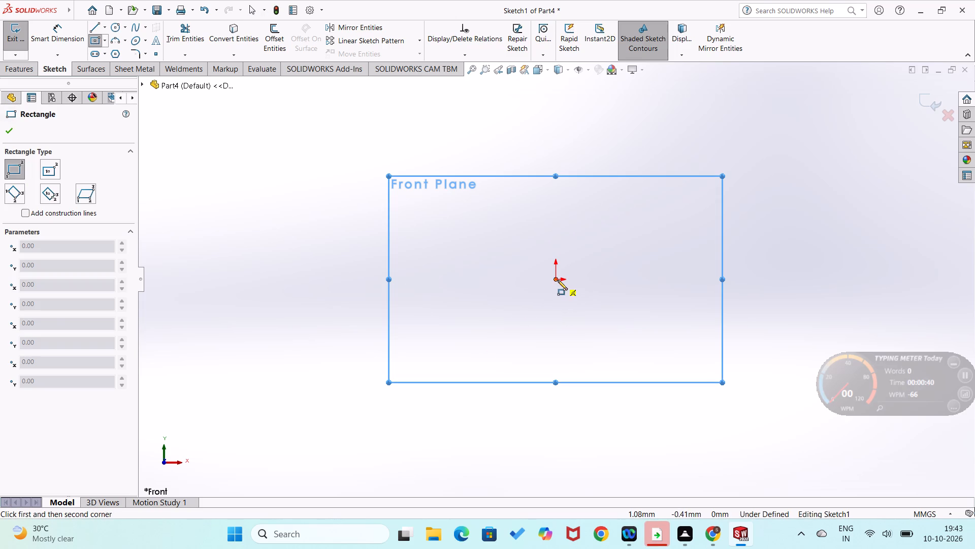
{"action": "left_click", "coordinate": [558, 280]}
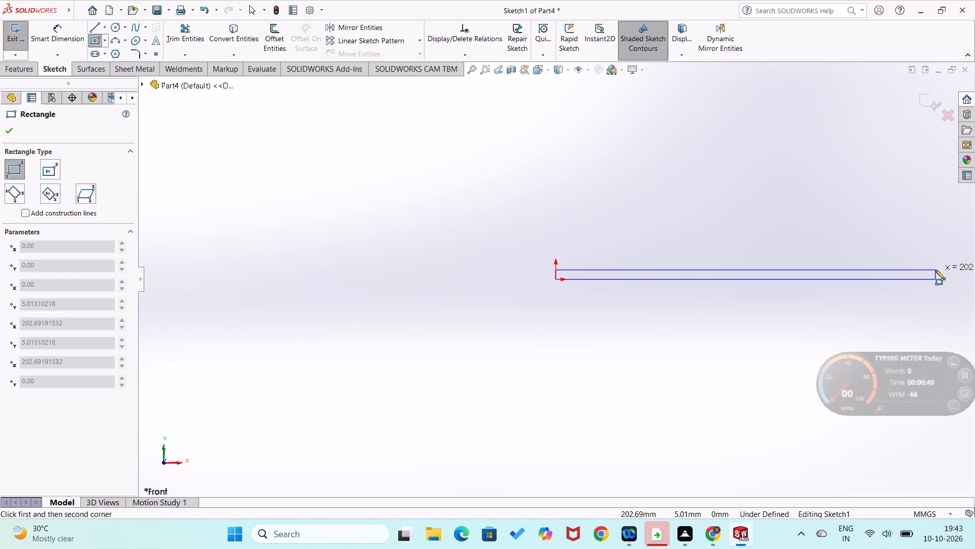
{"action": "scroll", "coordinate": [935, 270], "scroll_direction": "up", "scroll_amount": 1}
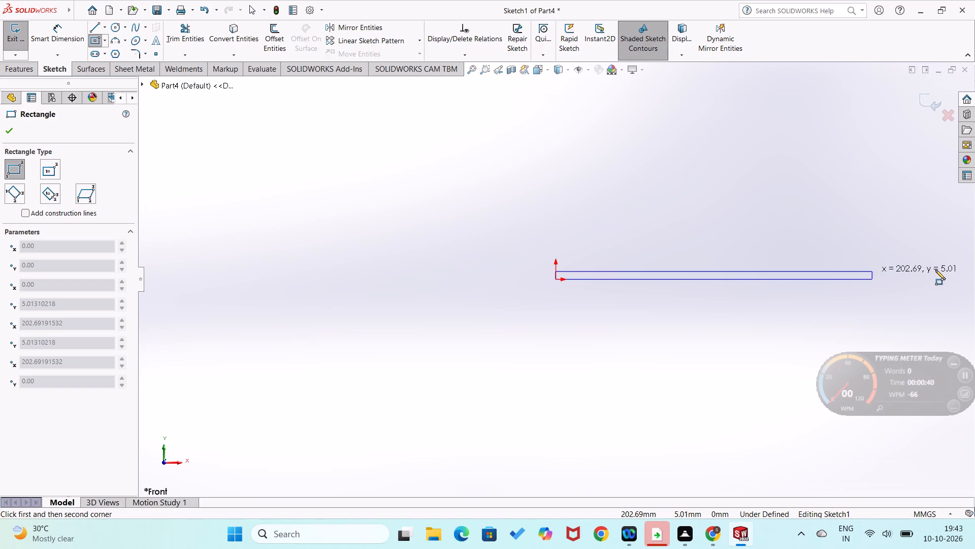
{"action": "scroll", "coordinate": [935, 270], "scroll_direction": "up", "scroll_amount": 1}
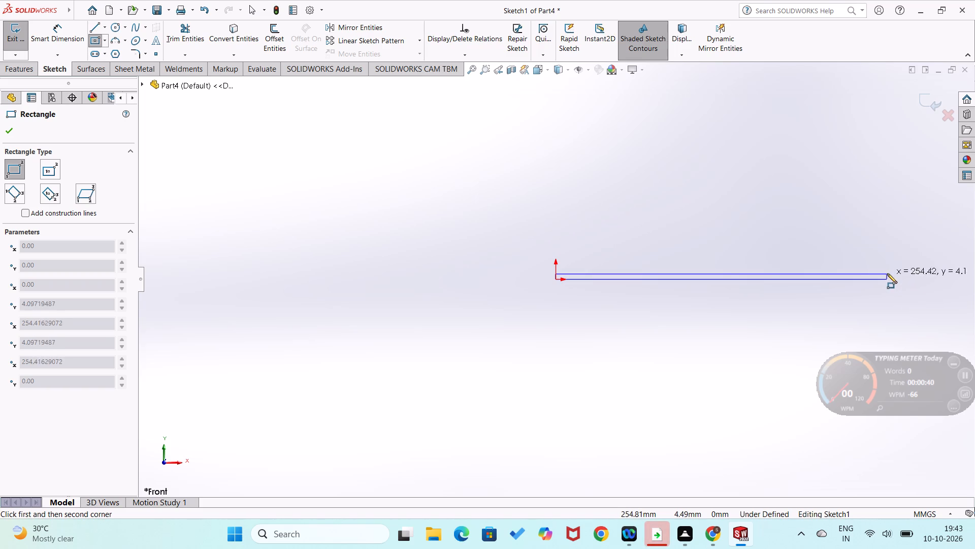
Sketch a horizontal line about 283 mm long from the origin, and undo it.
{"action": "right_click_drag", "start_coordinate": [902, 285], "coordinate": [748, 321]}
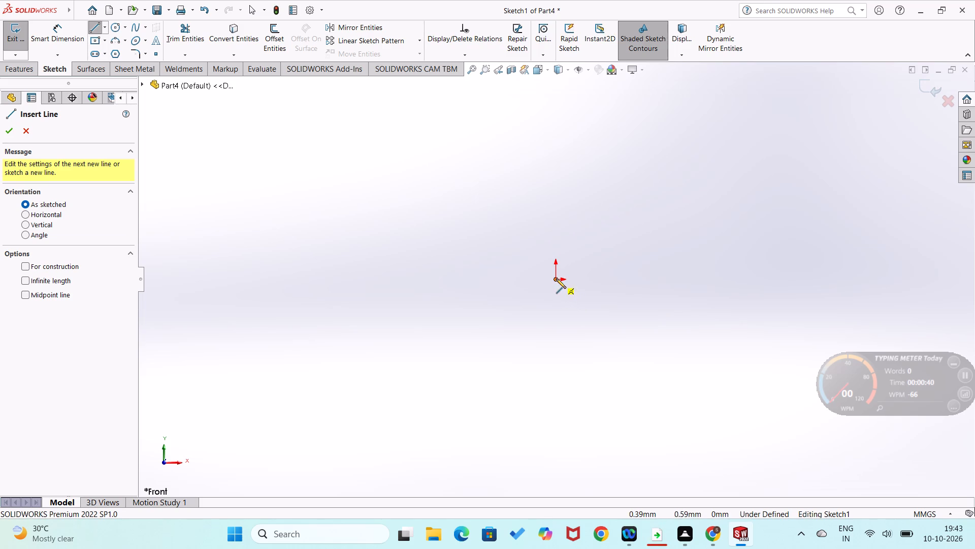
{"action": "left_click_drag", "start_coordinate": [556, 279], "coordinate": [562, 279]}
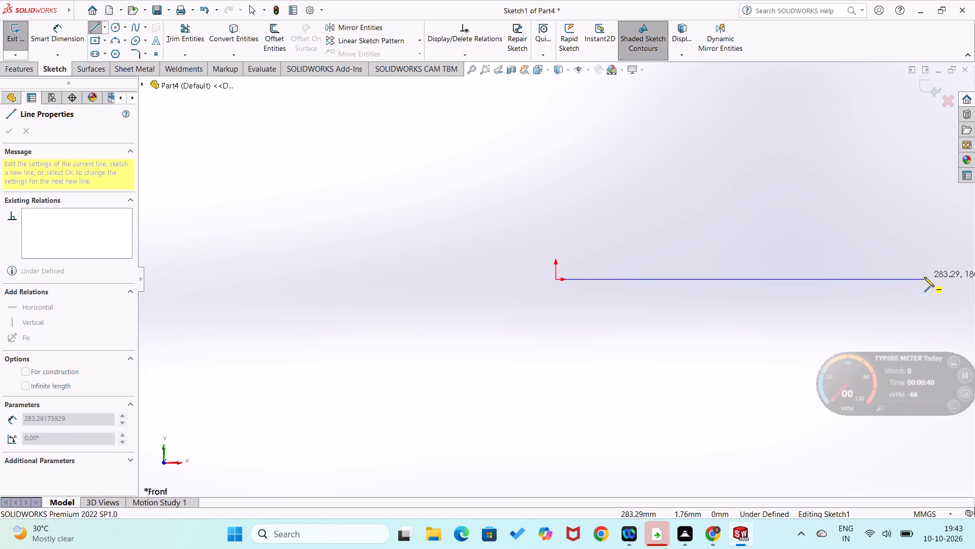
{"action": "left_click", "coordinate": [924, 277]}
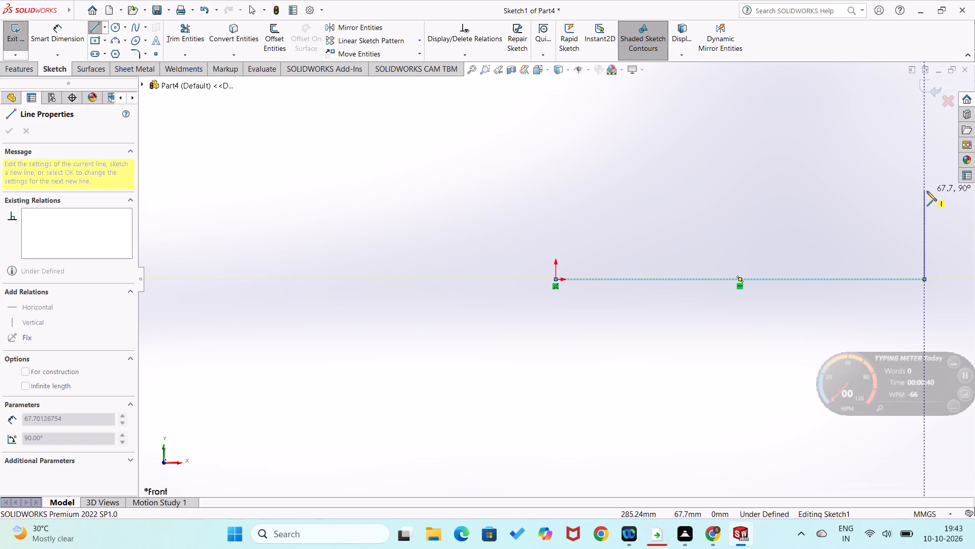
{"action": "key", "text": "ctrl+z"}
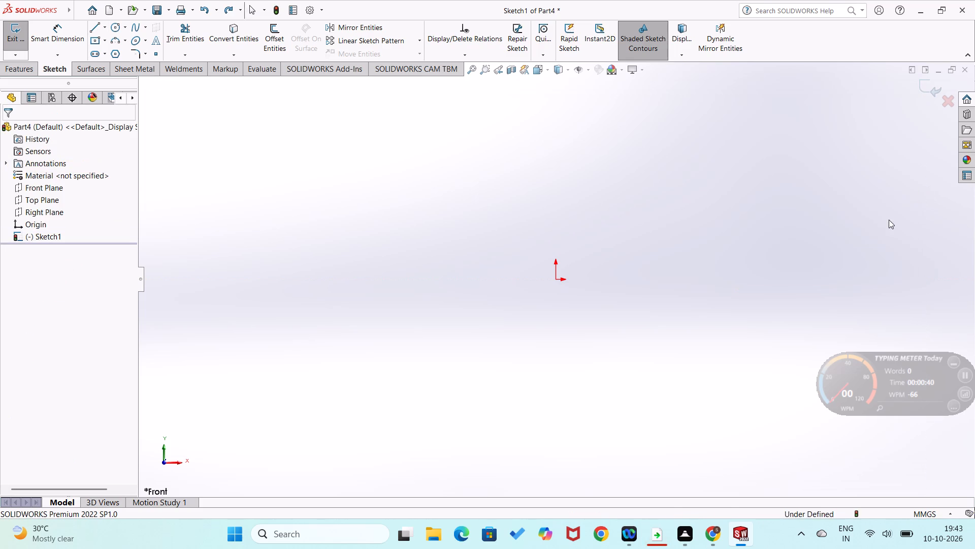
Sketch a corner rectangle about 287 mm wide and 74 mm high, starting at the origin.
{"action": "right_click_drag", "start_coordinate": [462, 179], "coordinate": [438, 292]}
{"action": "left_click", "coordinate": [557, 278]}
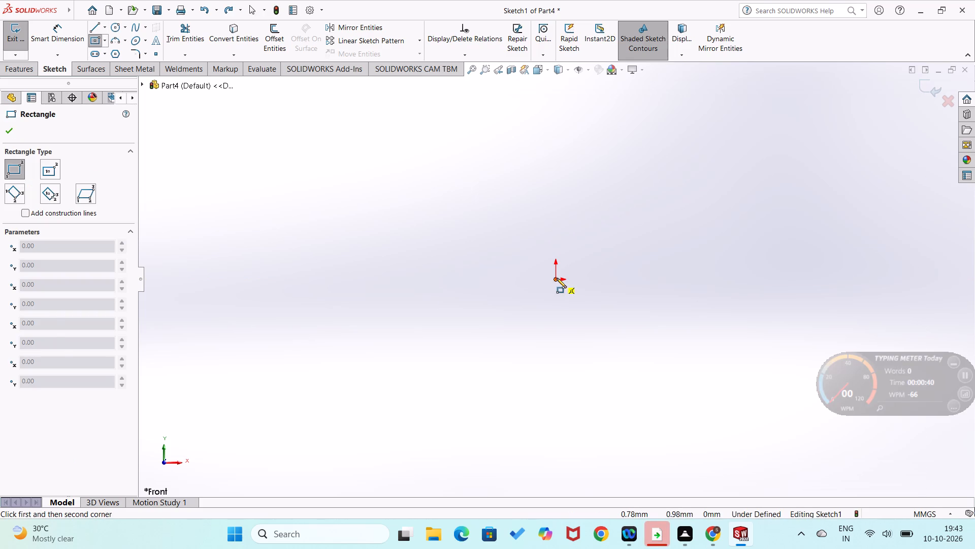
{"action": "left_click", "coordinate": [929, 184]}
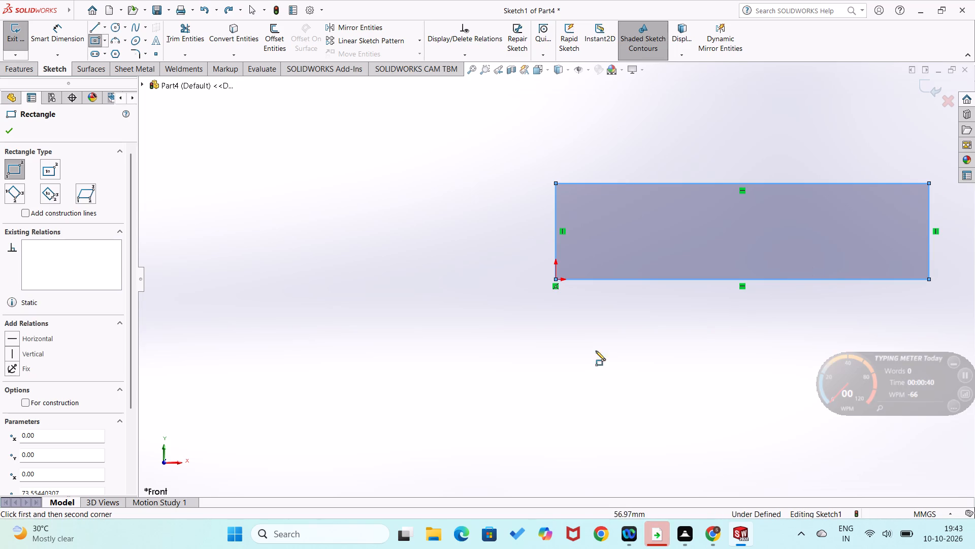
Trim away both vertical sides of the rectangle, leaving only its two horizontal lines.
{"action": "right_click_drag", "start_coordinate": [481, 365], "coordinate": [470, 264]}
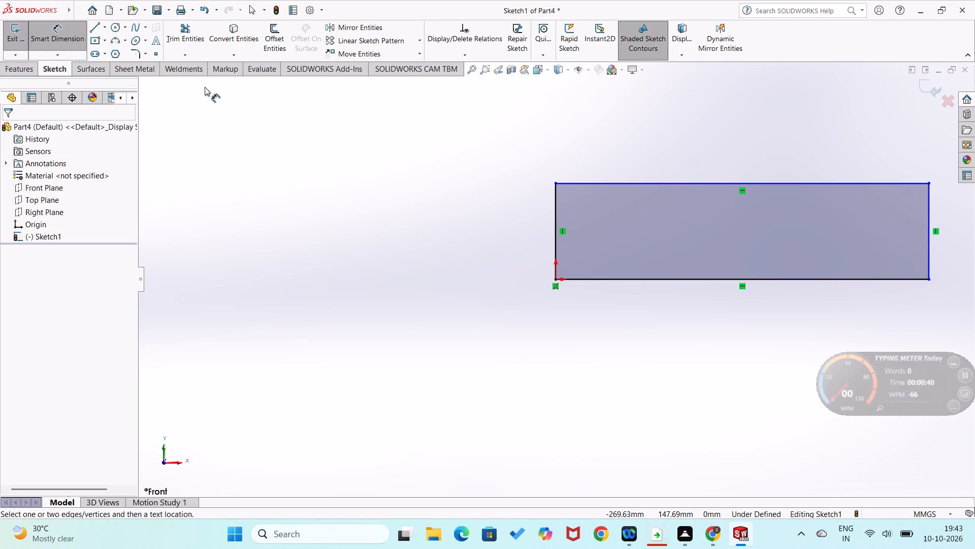
{"action": "left_click", "coordinate": [94, 29]}
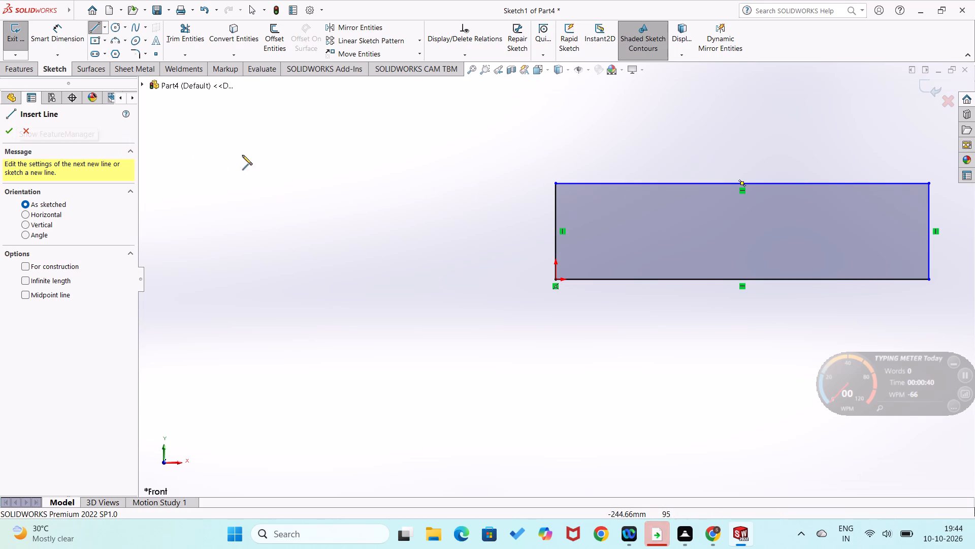
{"action": "left_click", "coordinate": [188, 38]}
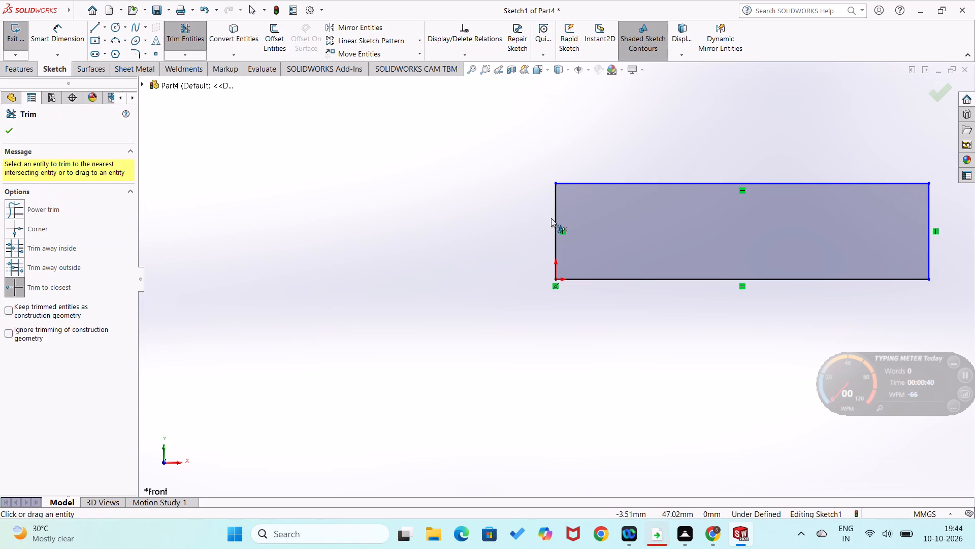
{"action": "left_click", "coordinate": [553, 220]}
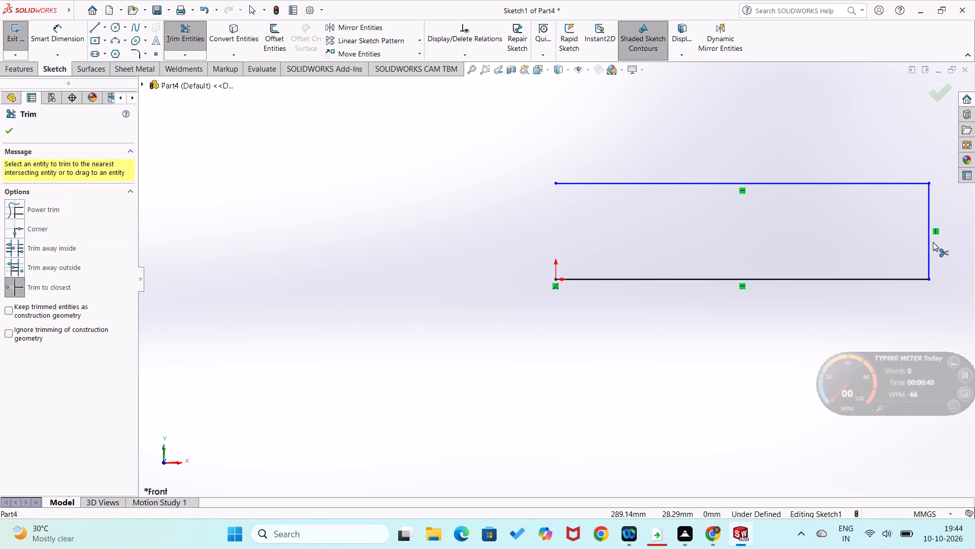
{"action": "left_click", "coordinate": [929, 245]}
Sketch two separate vertical lines joining the lower and upper horizontal lines, the first about 53 mm from the origin.
{"action": "right_click_drag", "start_coordinate": [502, 302], "coordinate": [385, 340]}
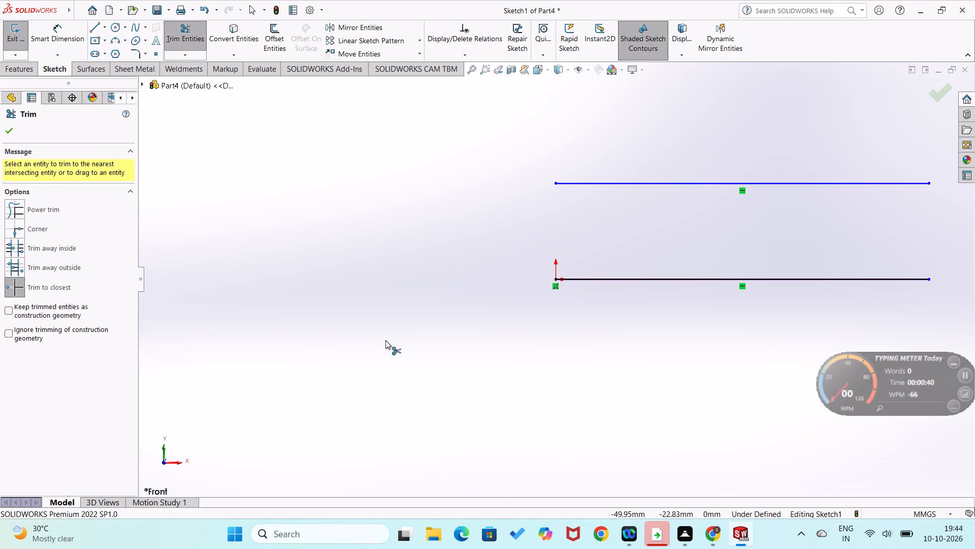
{"action": "right_click_drag", "start_coordinate": [385, 340], "coordinate": [375, 343]}
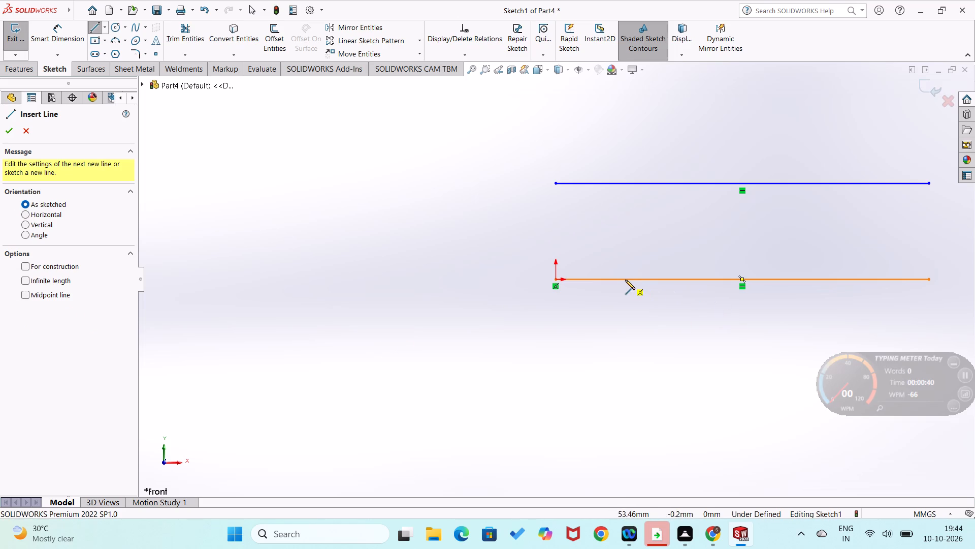
{"action": "left_click", "coordinate": [625, 280]}
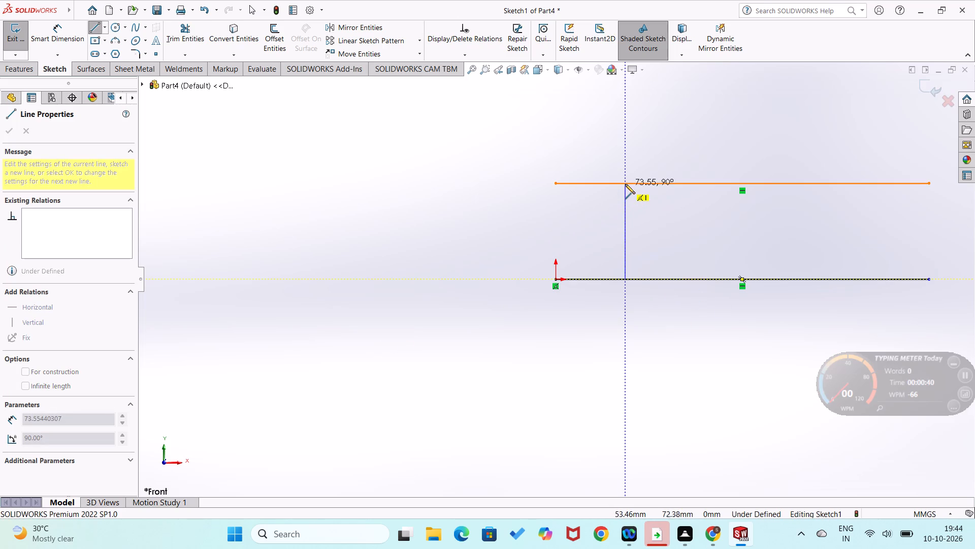
{"action": "left_click", "coordinate": [625, 184]}
{"action": "right_click_drag", "start_coordinate": [713, 281], "coordinate": [631, 344]}
{"action": "right_click_drag", "start_coordinate": [707, 338], "coordinate": [625, 369]}
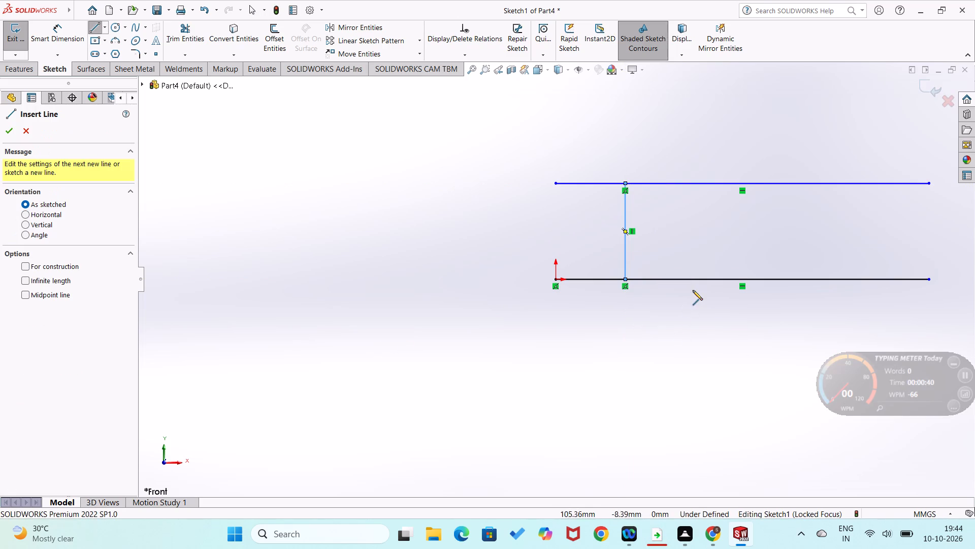
{"action": "left_click", "coordinate": [703, 280]}
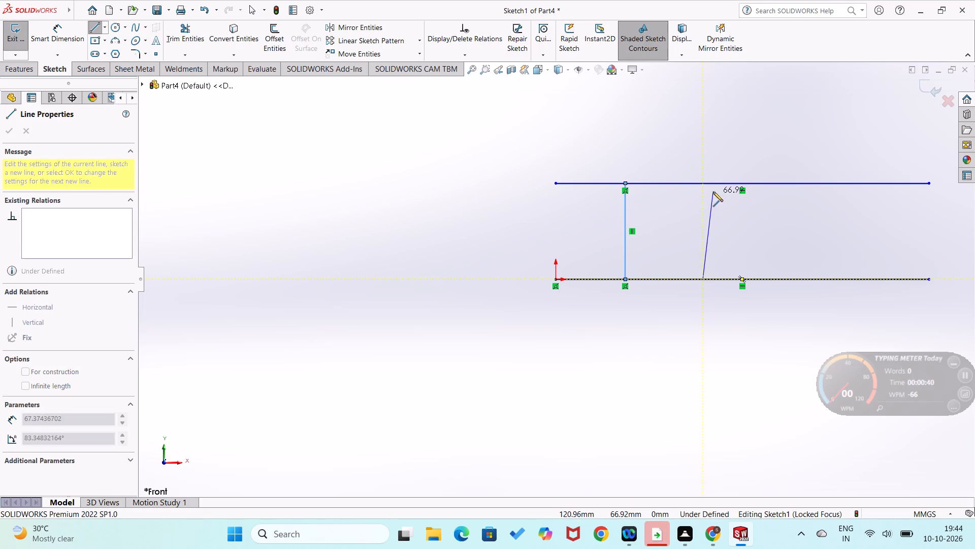
{"action": "left_click", "coordinate": [705, 182]}
{"action": "right_click_drag", "start_coordinate": [796, 347], "coordinate": [730, 374]}
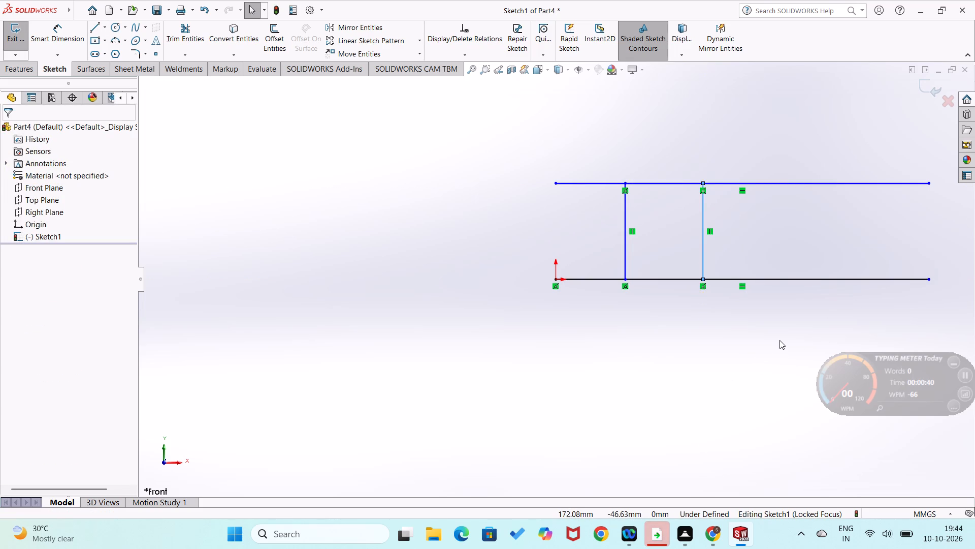
Sketch two more vertical lines joining the horizontal lines, about 166 mm and 219 mm from the origin.
{"action": "right_click_drag", "start_coordinate": [796, 331], "coordinate": [706, 368]}
{"action": "left_click", "coordinate": [772, 280]}
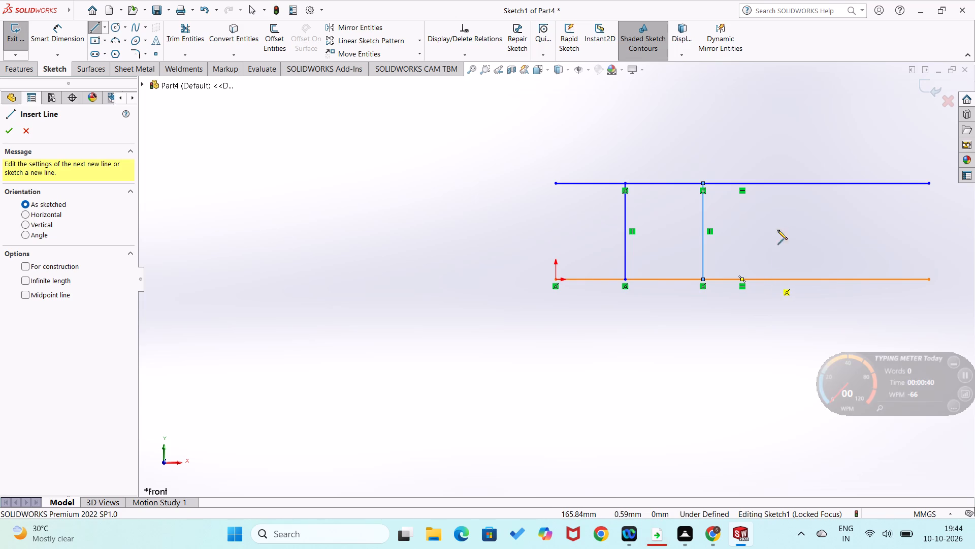
{"action": "left_click", "coordinate": [770, 184]}
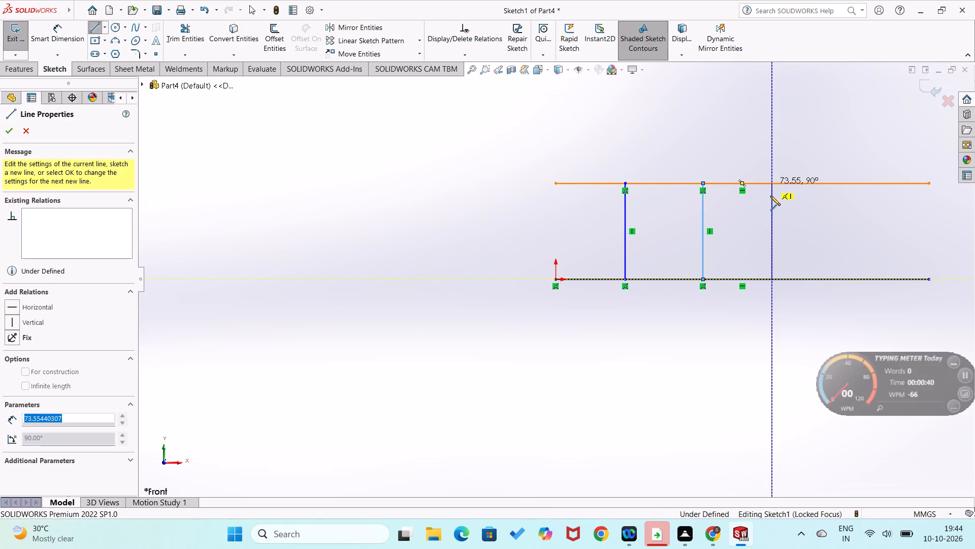
{"action": "right_click_drag", "start_coordinate": [802, 302], "coordinate": [723, 354]}
{"action": "right_click_drag", "start_coordinate": [834, 307], "coordinate": [748, 363]}
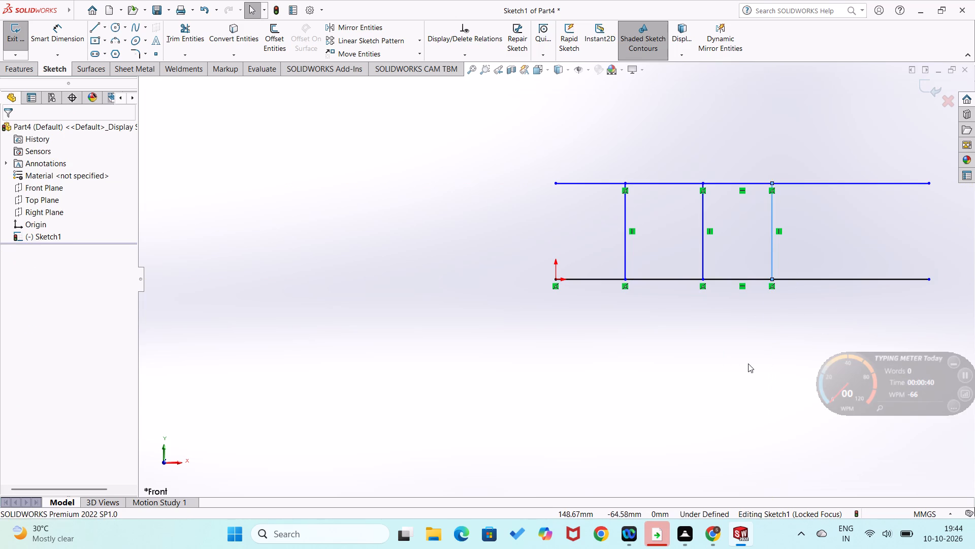
{"action": "left_click", "coordinate": [841, 280]}
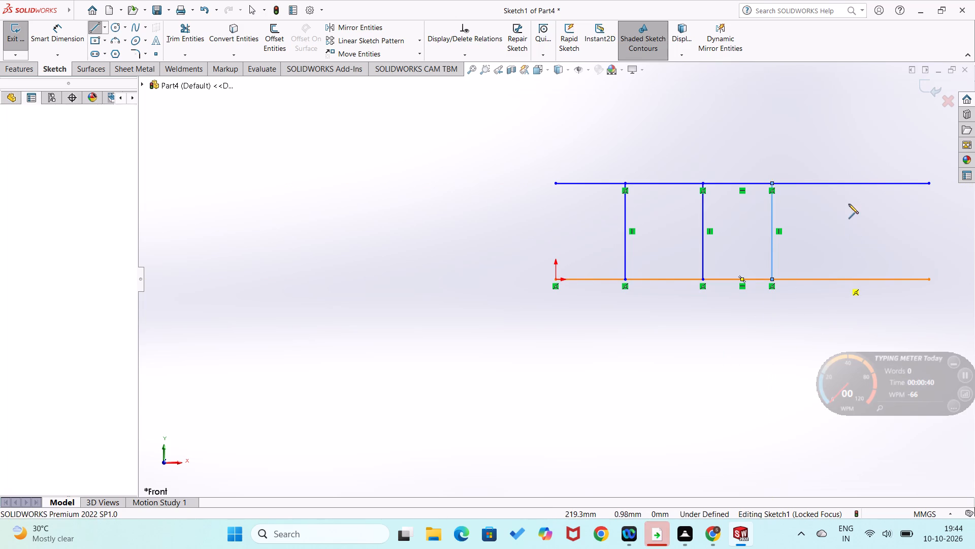
{"action": "left_click", "coordinate": [839, 182]}
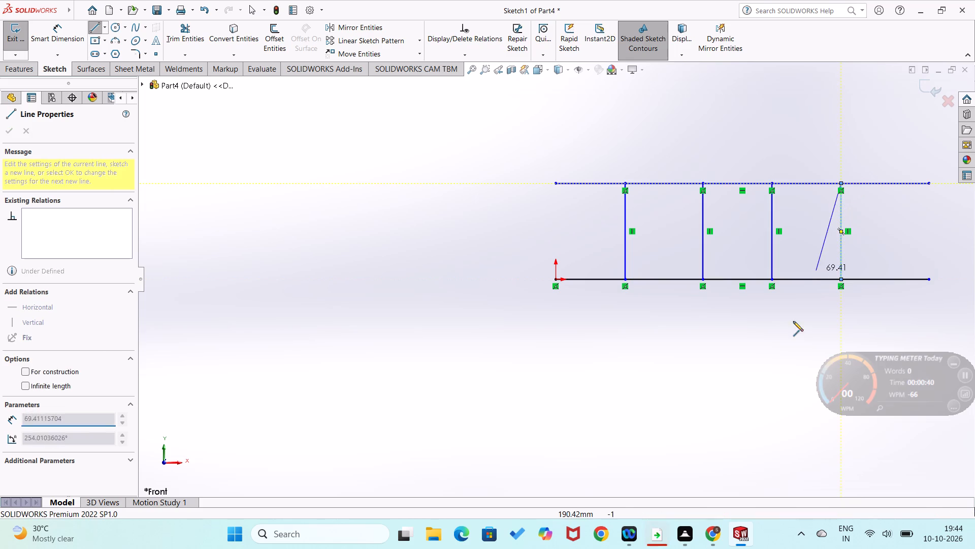
{"action": "right_click_drag", "start_coordinate": [789, 343], "coordinate": [739, 369]}
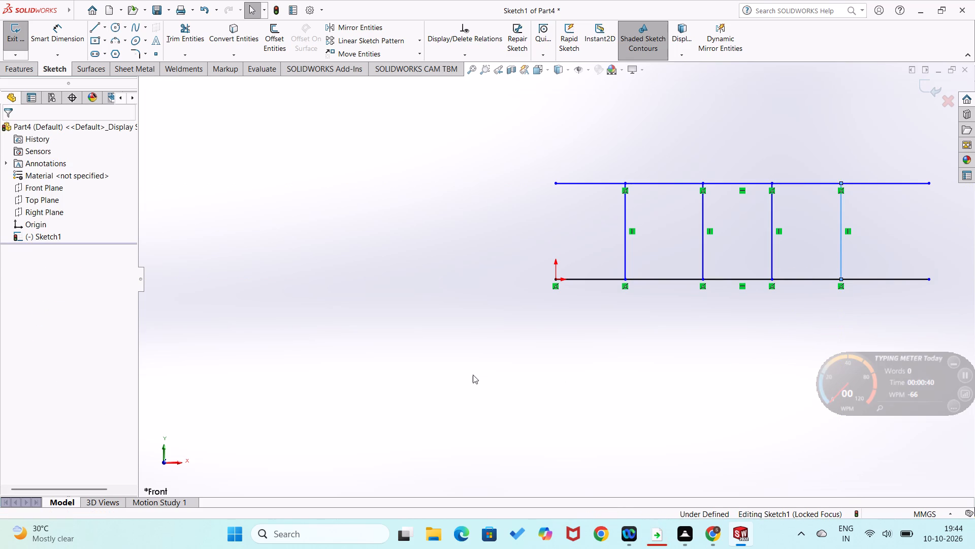
Dimension the distance from the origin to the first vertical line's lower end as 50 mm.
{"action": "right_click_drag", "start_coordinate": [468, 376], "coordinate": [492, 255]}
{"action": "left_click", "coordinate": [558, 282]}
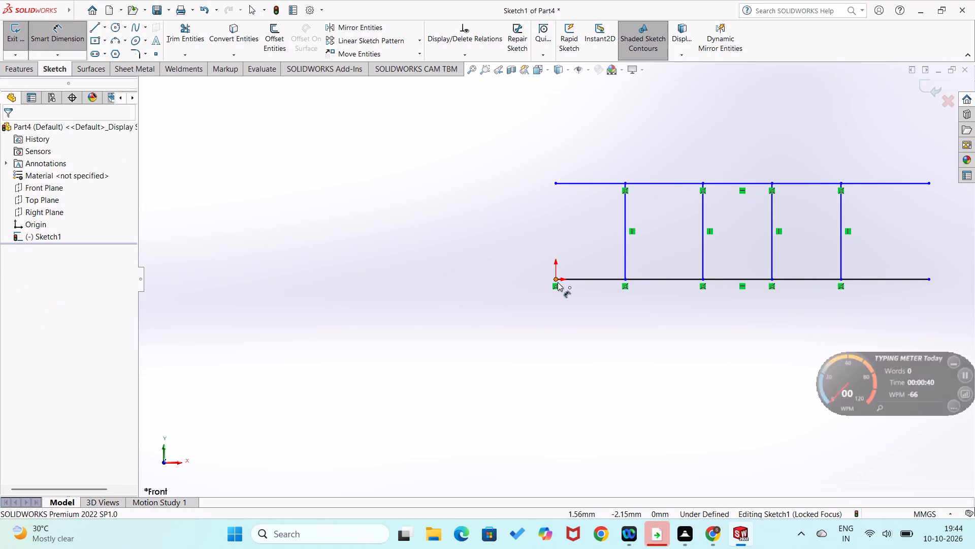
{"action": "left_click", "coordinate": [626, 281]}
{"action": "left_click", "coordinate": [592, 308]}
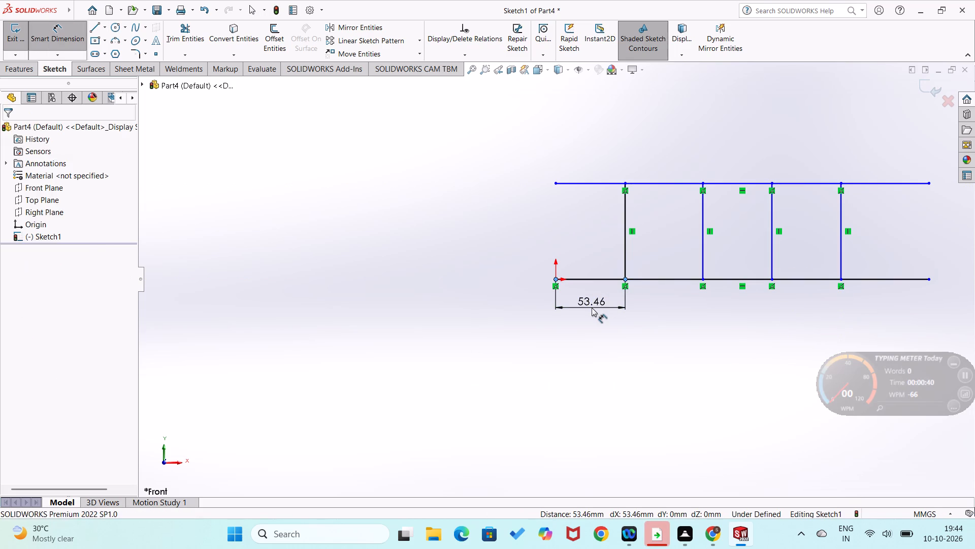
{"action": "type", "text": "50"}
{"action": "key", "text": "Return"}
{"action": "left_click", "coordinate": [577, 358]}
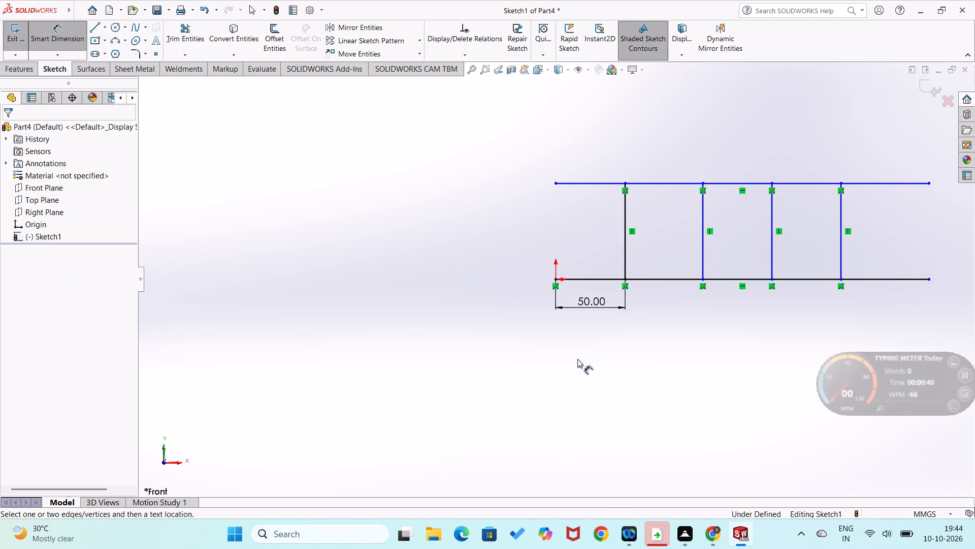
Dimension the spacing between the lower ends of the first and second vertical lines as 50 mm.
{"action": "left_click", "coordinate": [624, 281]}
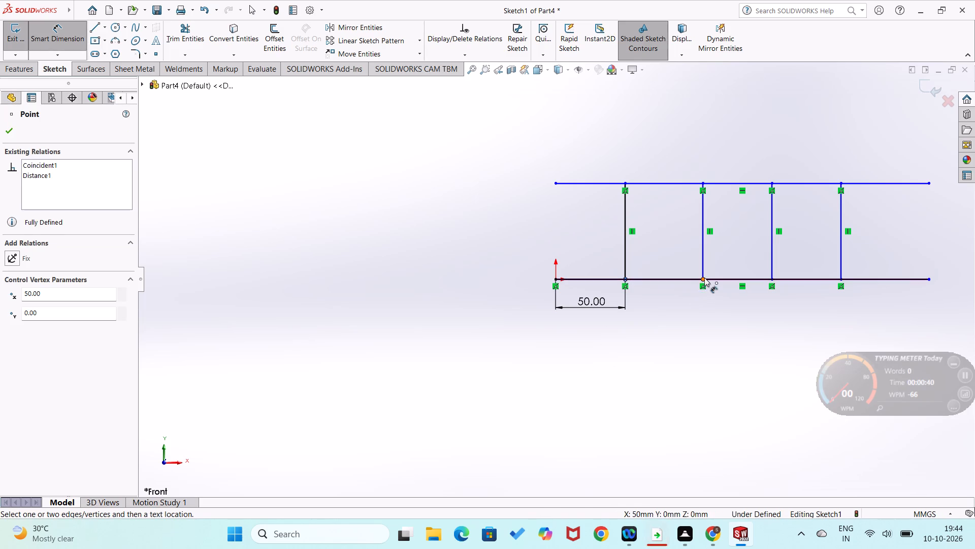
{"action": "left_click", "coordinate": [704, 278]}
{"action": "left_click", "coordinate": [682, 309]}
{"action": "type", "text": "50"}
{"action": "key", "text": "Return"}
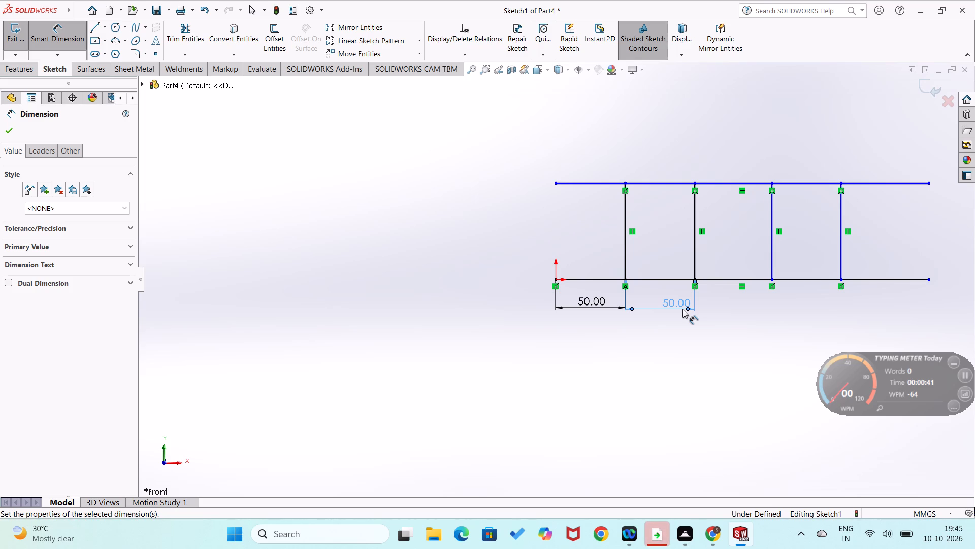
{"action": "left_click", "coordinate": [681, 339]}
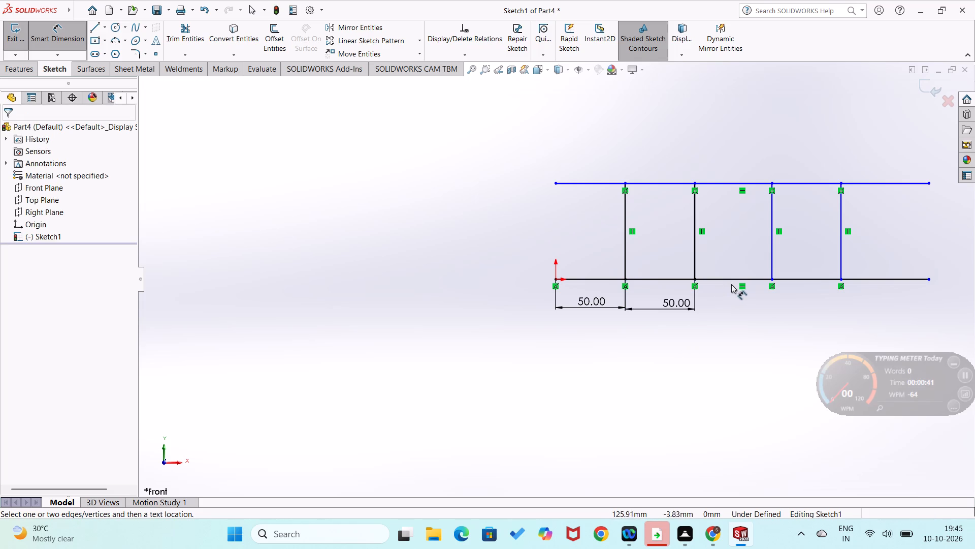
Dimension the full length of the lower horizontal line as 250 mm.
{"action": "left_click", "coordinate": [734, 279]}
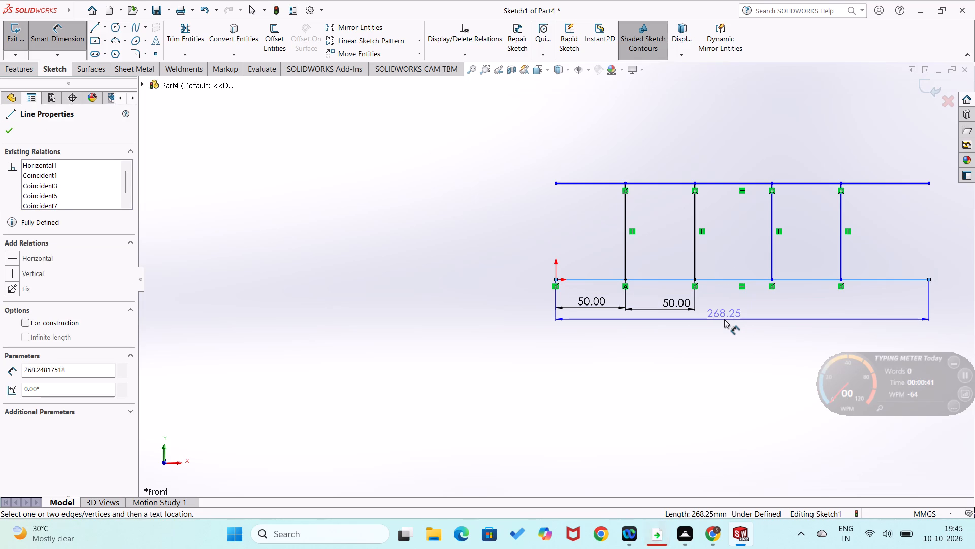
{"action": "left_click", "coordinate": [724, 319]}
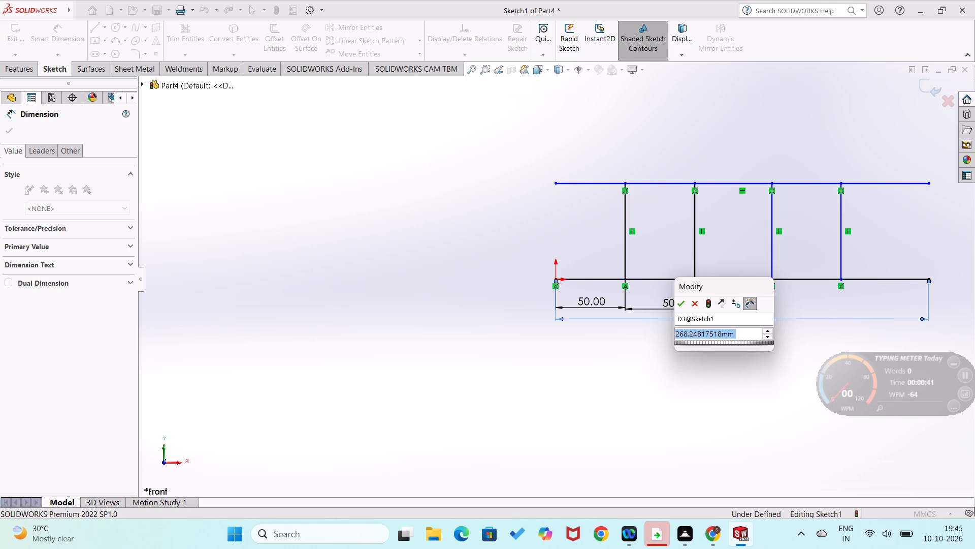
{"action": "type", "text": "250"}
{"action": "key", "text": "Return"}
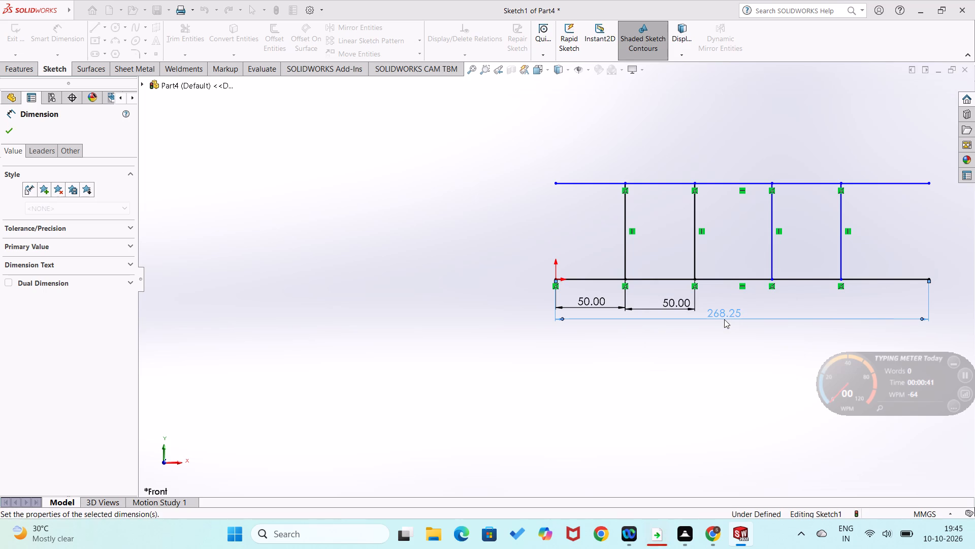
{"action": "left_click", "coordinate": [725, 372]}
{"action": "left_click", "coordinate": [755, 277]}
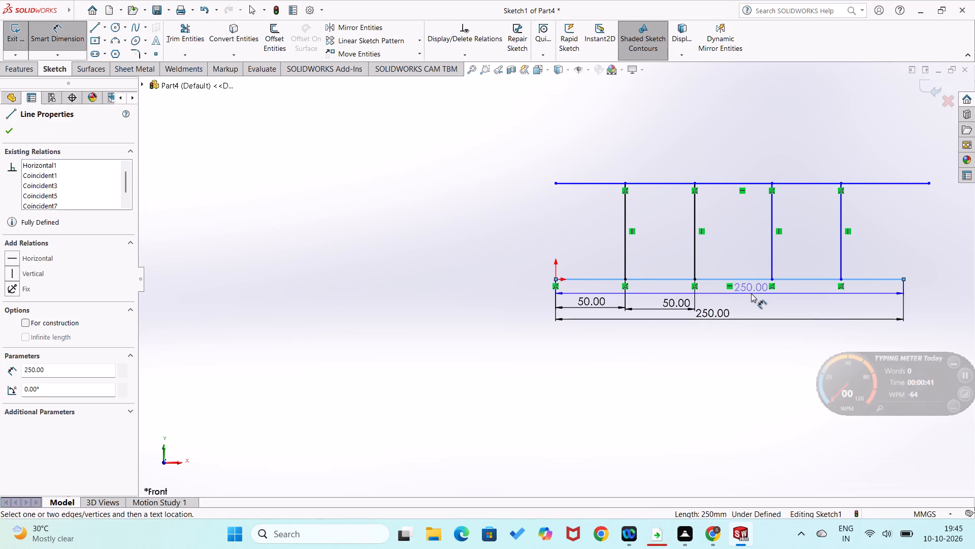
{"action": "key", "text": "Escape"}
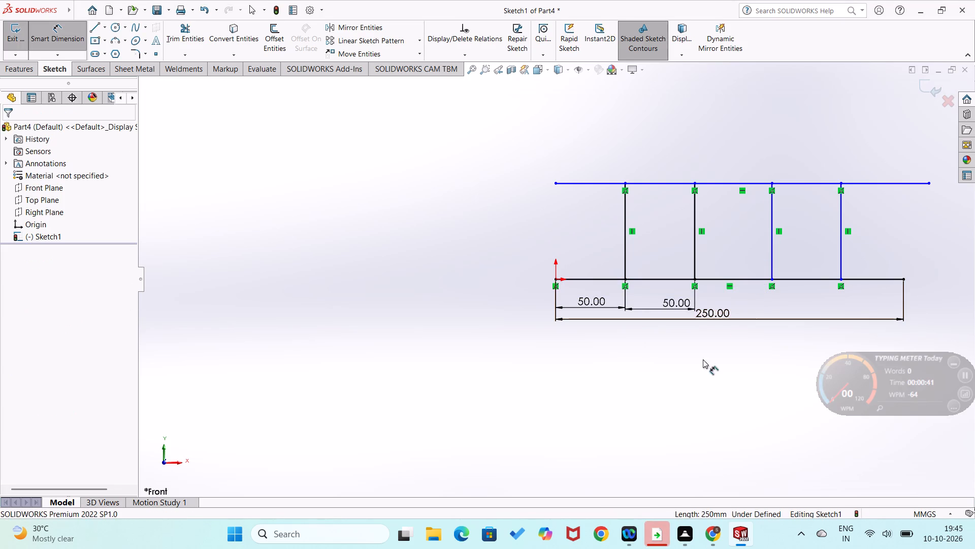
Dimension the spacing between the lower ends of the second and third vertical lines as 50 mm.
{"action": "left_click", "coordinate": [693, 278]}
{"action": "left_click", "coordinate": [770, 279]}
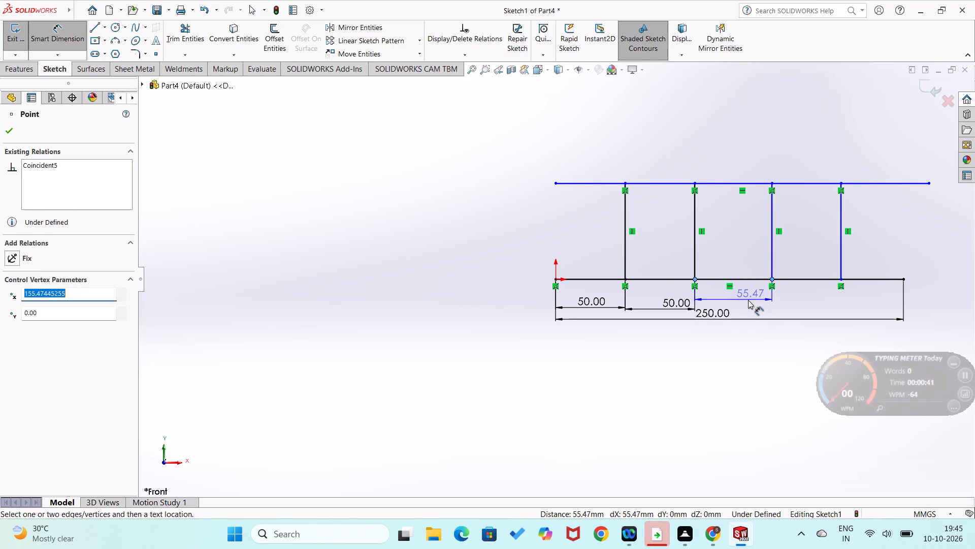
{"action": "left_click", "coordinate": [747, 300]}
{"action": "type", "text": "50"}
{"action": "key", "text": "Return"}
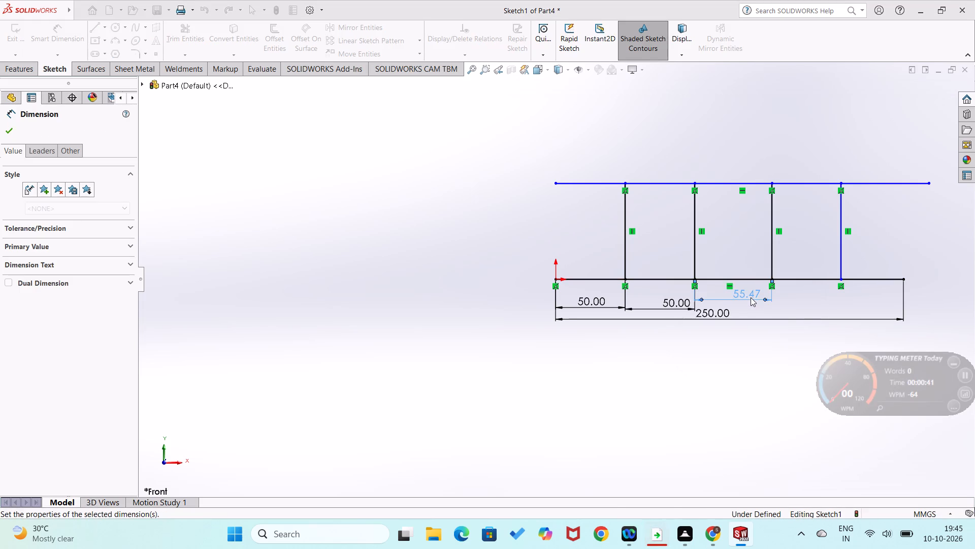
{"action": "left_click", "coordinate": [765, 406]}
Dimension the spacing between the lower ends of the third and fourth vertical lines as 50 mm.
{"action": "left_click", "coordinate": [765, 280]}
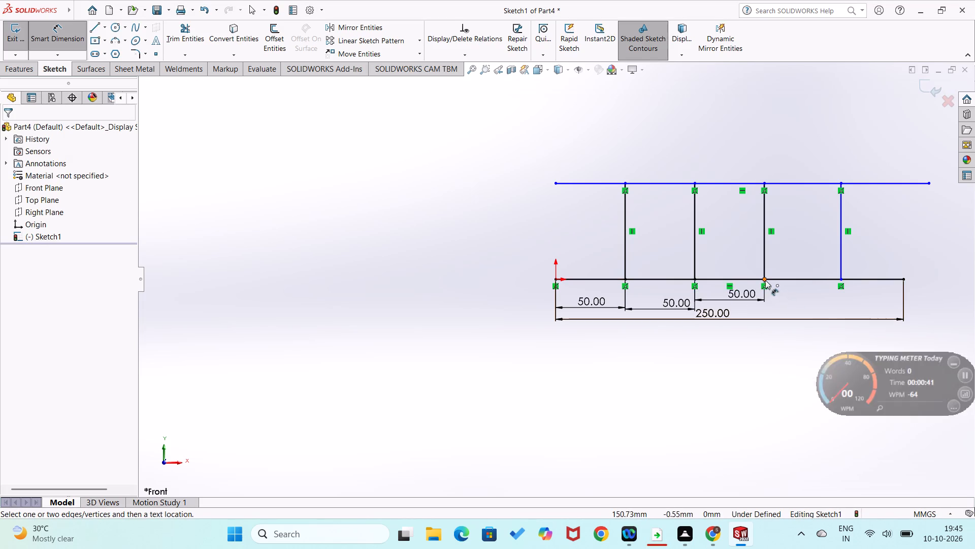
{"action": "left_click", "coordinate": [840, 282]}
{"action": "left_click", "coordinate": [822, 298]}
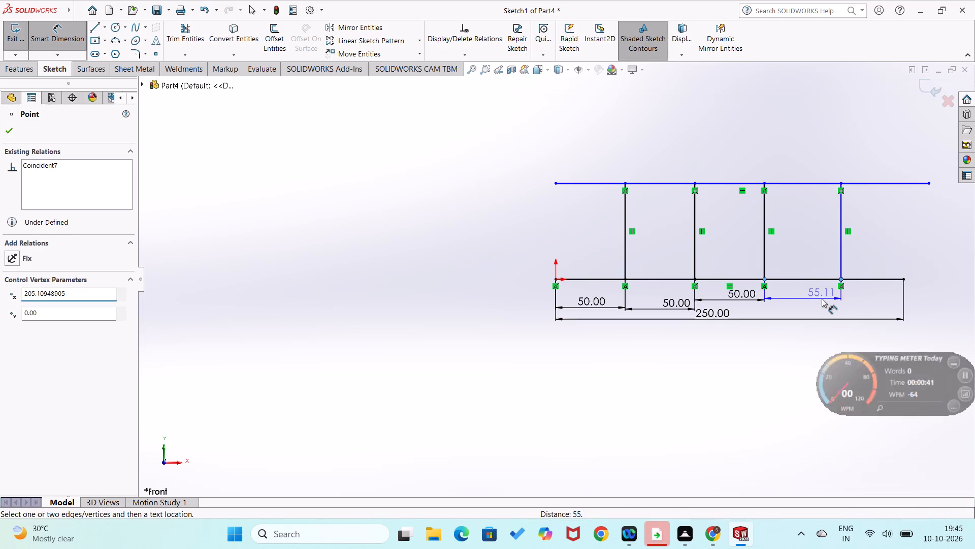
{"action": "type", "text": "50"}
{"action": "key", "text": "Return"}
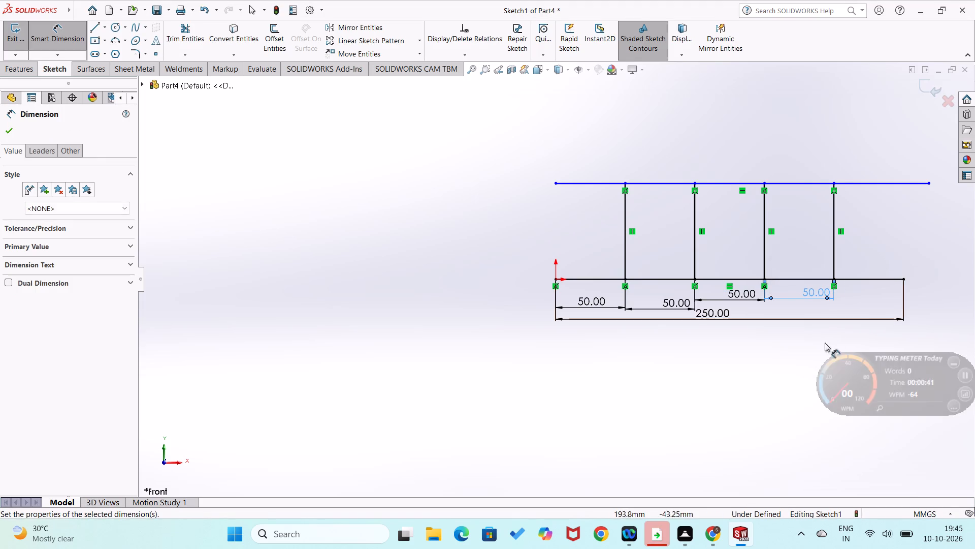
{"action": "left_click", "coordinate": [789, 372]}
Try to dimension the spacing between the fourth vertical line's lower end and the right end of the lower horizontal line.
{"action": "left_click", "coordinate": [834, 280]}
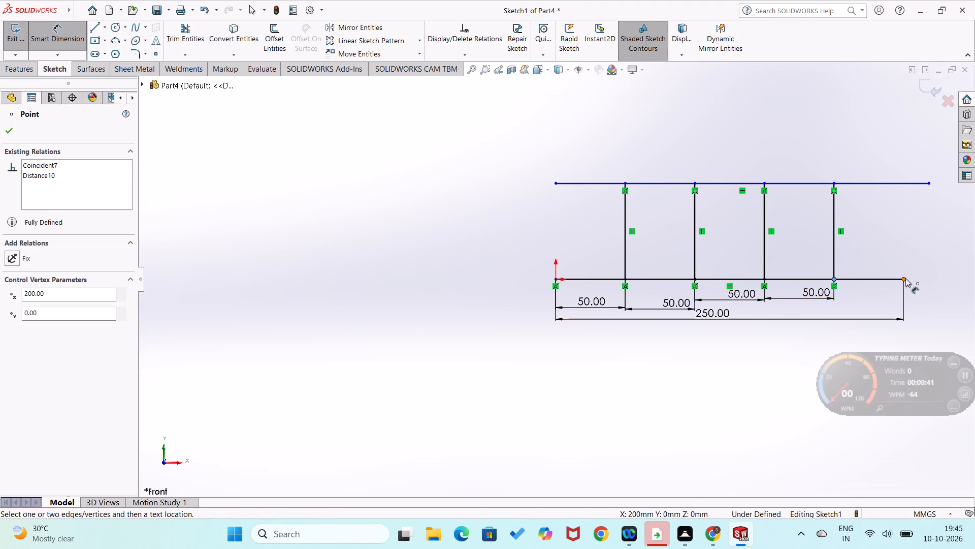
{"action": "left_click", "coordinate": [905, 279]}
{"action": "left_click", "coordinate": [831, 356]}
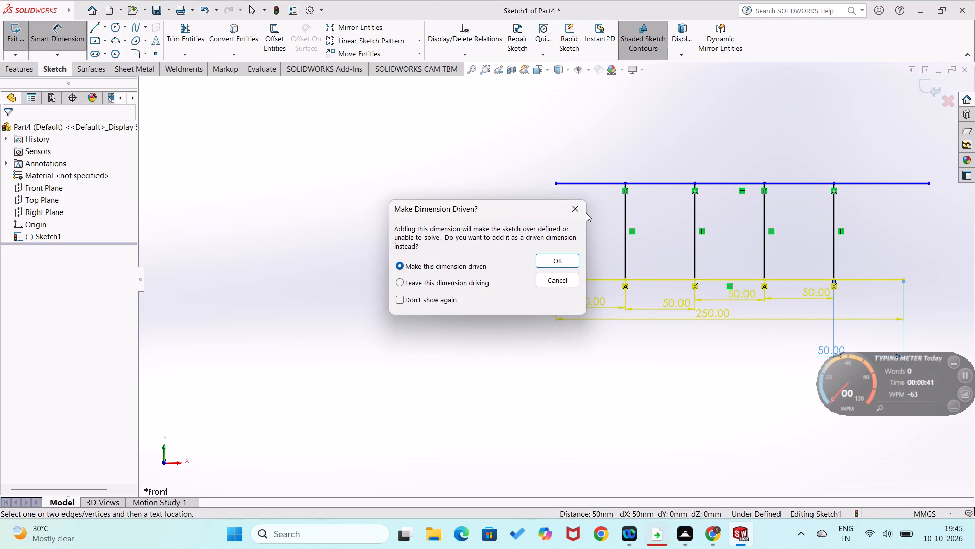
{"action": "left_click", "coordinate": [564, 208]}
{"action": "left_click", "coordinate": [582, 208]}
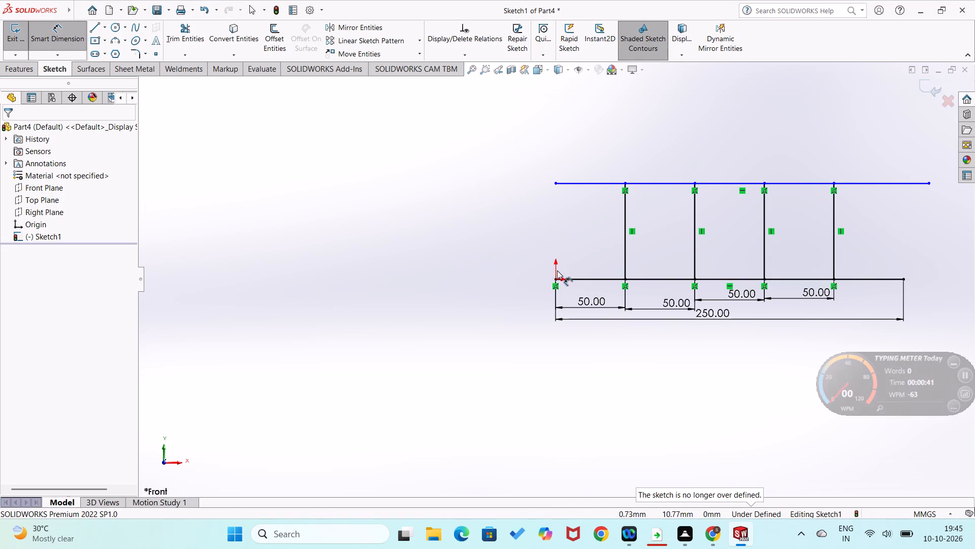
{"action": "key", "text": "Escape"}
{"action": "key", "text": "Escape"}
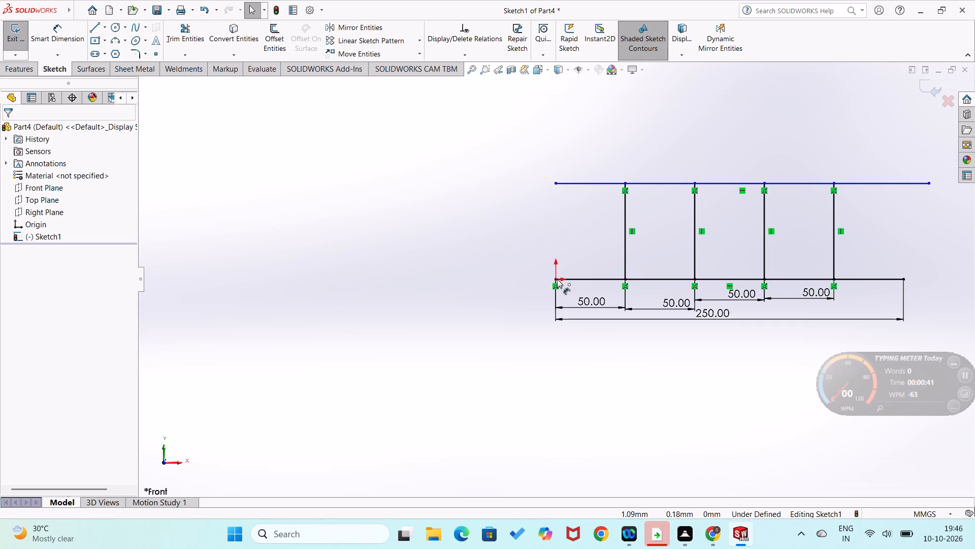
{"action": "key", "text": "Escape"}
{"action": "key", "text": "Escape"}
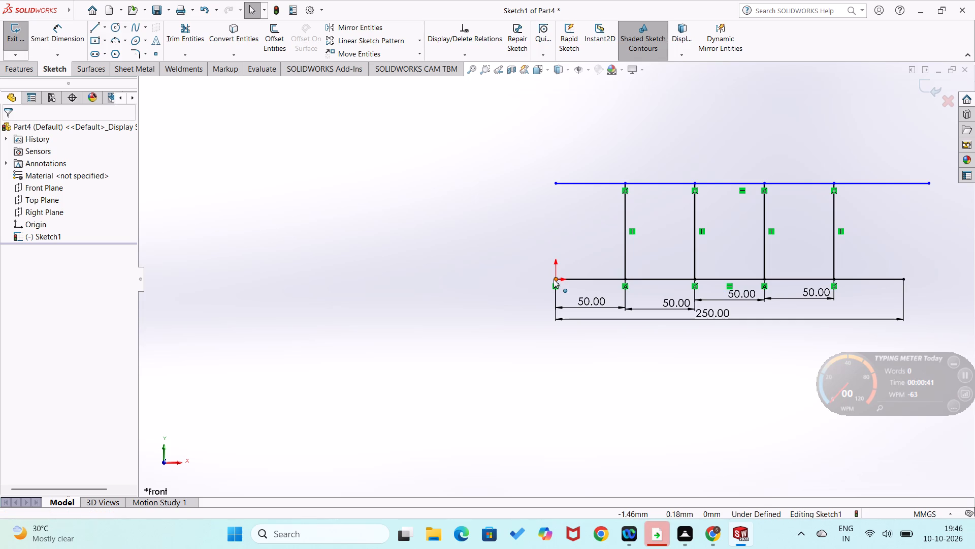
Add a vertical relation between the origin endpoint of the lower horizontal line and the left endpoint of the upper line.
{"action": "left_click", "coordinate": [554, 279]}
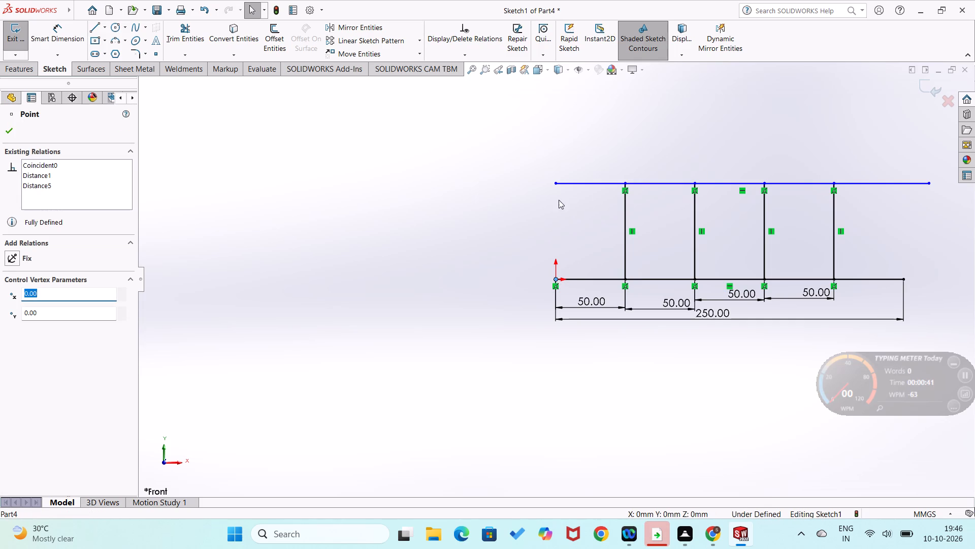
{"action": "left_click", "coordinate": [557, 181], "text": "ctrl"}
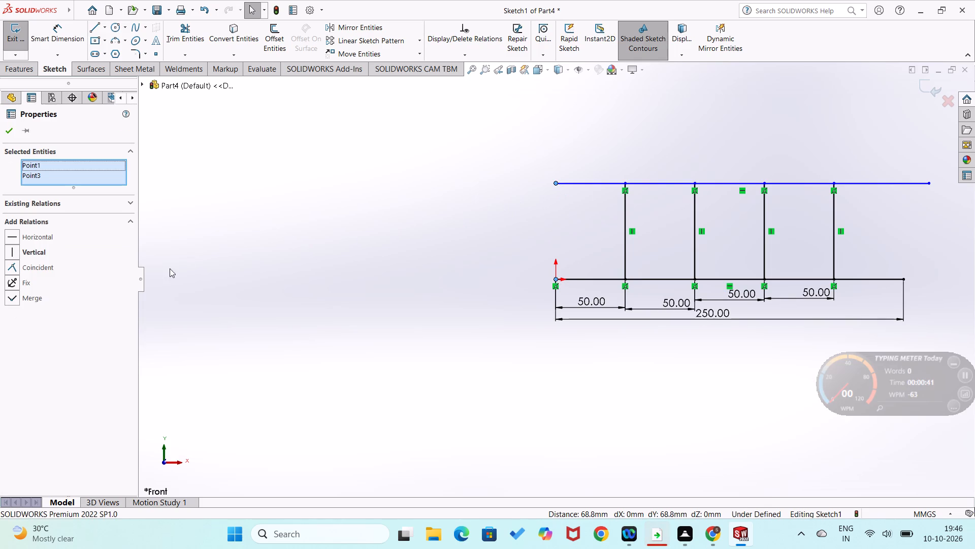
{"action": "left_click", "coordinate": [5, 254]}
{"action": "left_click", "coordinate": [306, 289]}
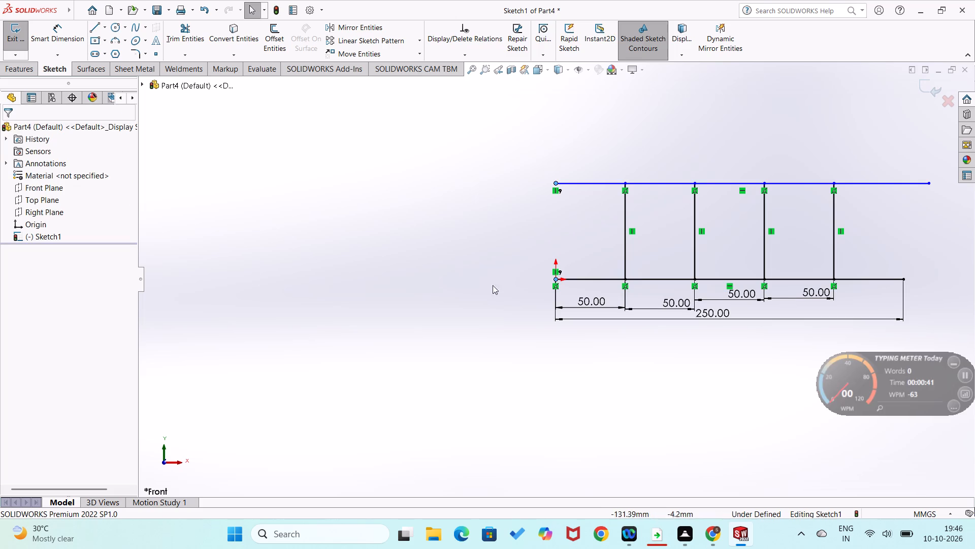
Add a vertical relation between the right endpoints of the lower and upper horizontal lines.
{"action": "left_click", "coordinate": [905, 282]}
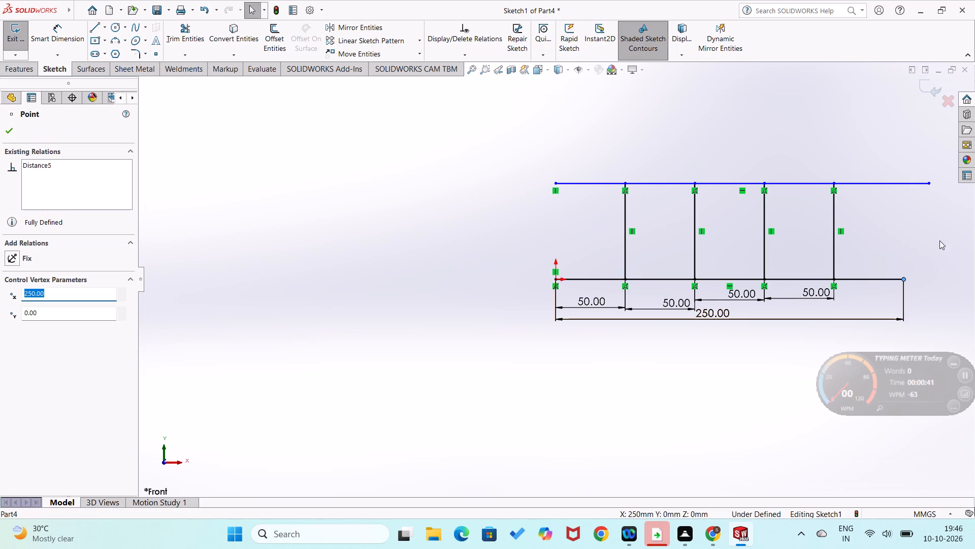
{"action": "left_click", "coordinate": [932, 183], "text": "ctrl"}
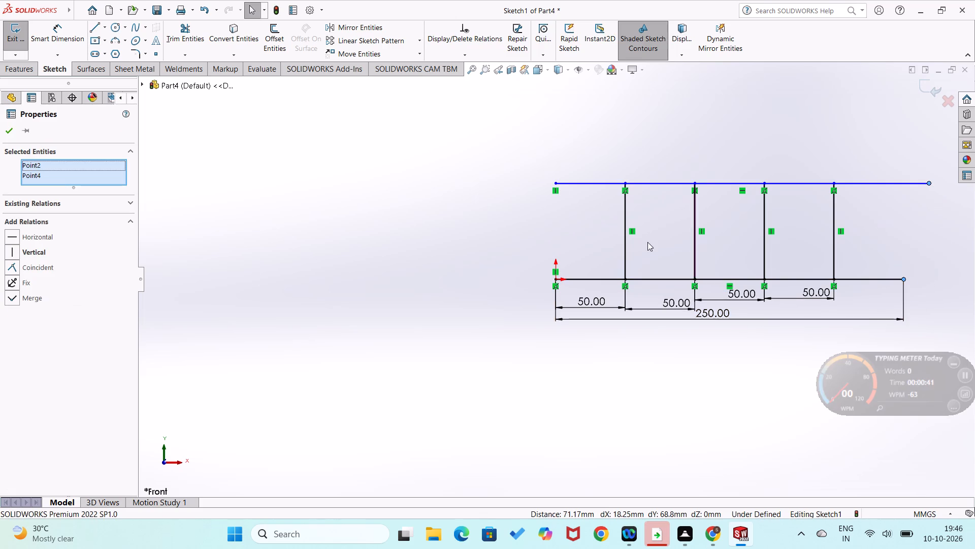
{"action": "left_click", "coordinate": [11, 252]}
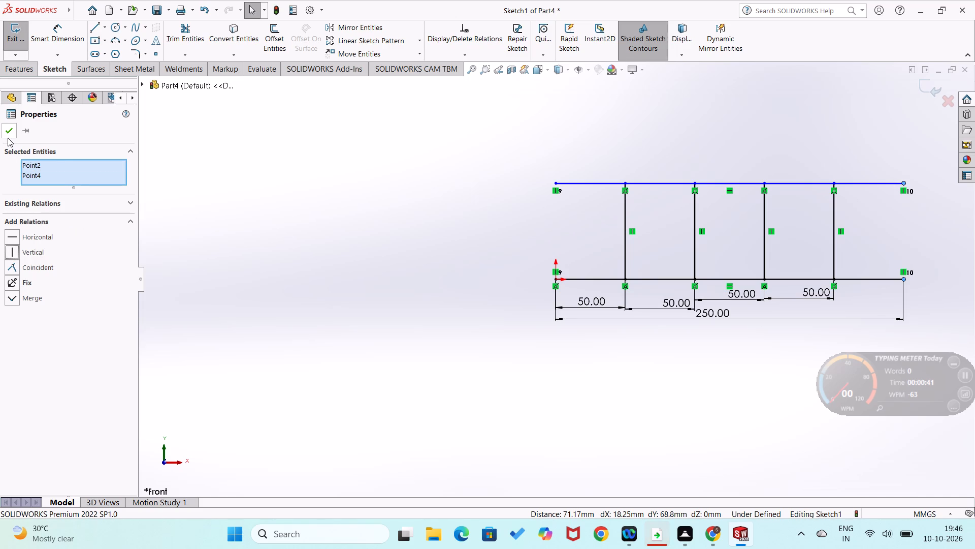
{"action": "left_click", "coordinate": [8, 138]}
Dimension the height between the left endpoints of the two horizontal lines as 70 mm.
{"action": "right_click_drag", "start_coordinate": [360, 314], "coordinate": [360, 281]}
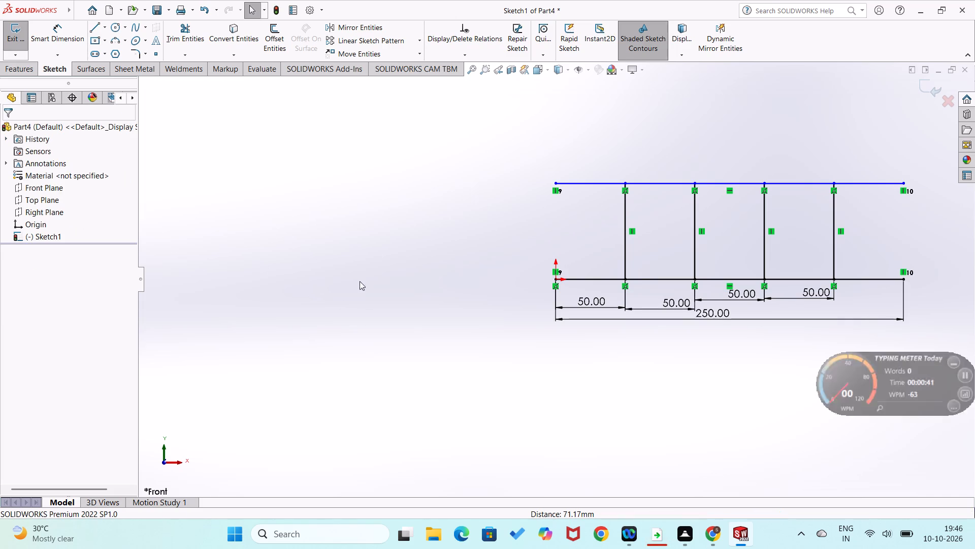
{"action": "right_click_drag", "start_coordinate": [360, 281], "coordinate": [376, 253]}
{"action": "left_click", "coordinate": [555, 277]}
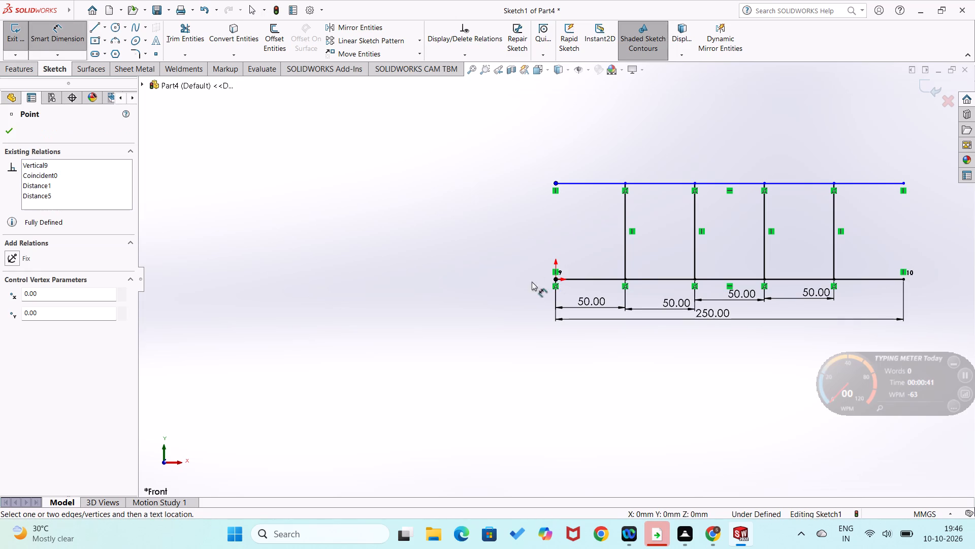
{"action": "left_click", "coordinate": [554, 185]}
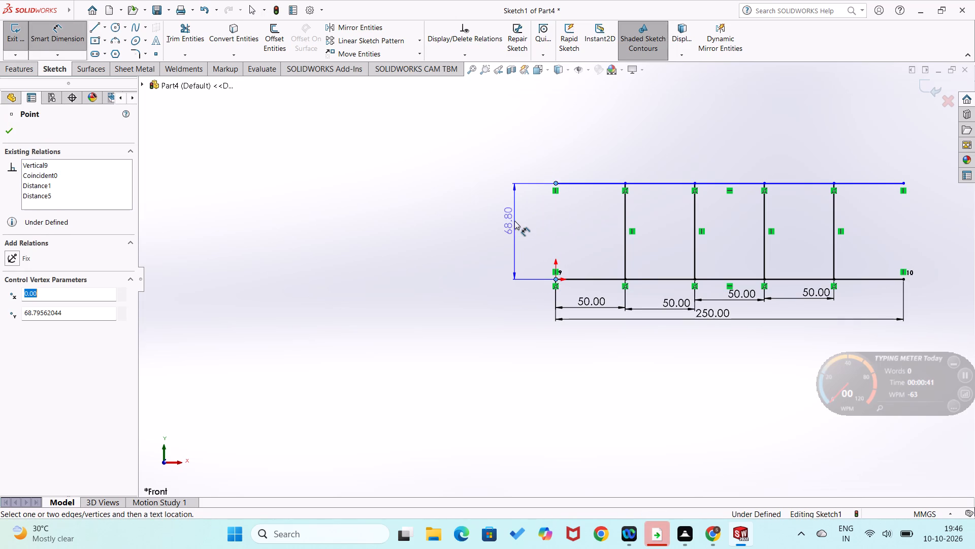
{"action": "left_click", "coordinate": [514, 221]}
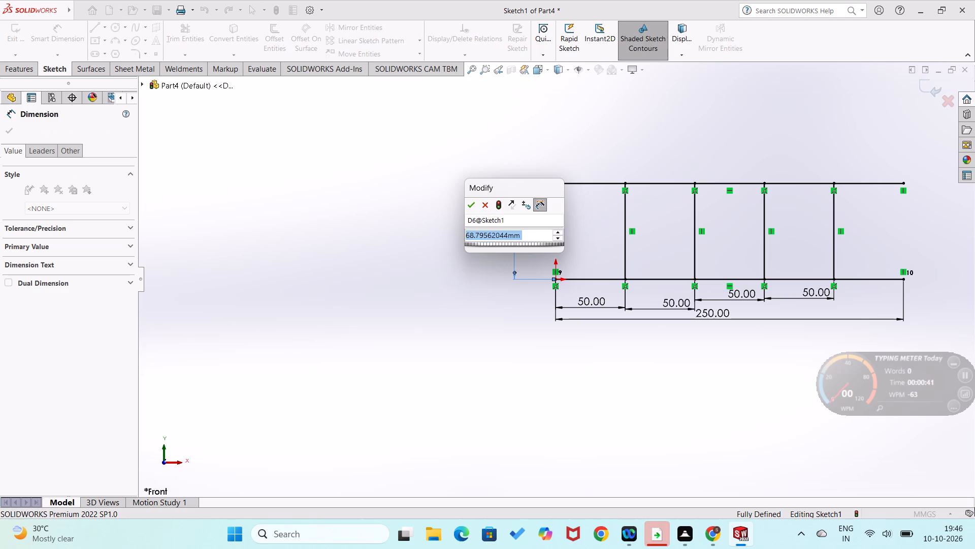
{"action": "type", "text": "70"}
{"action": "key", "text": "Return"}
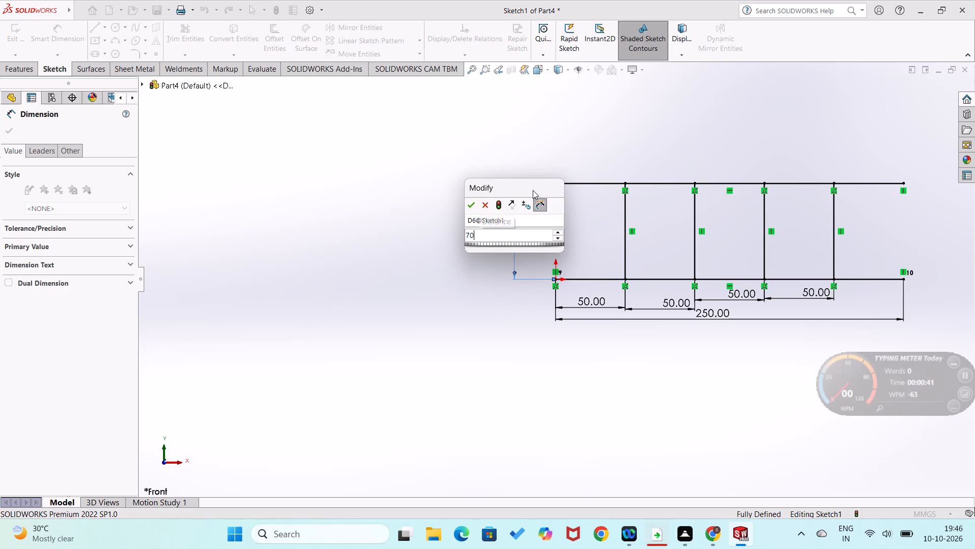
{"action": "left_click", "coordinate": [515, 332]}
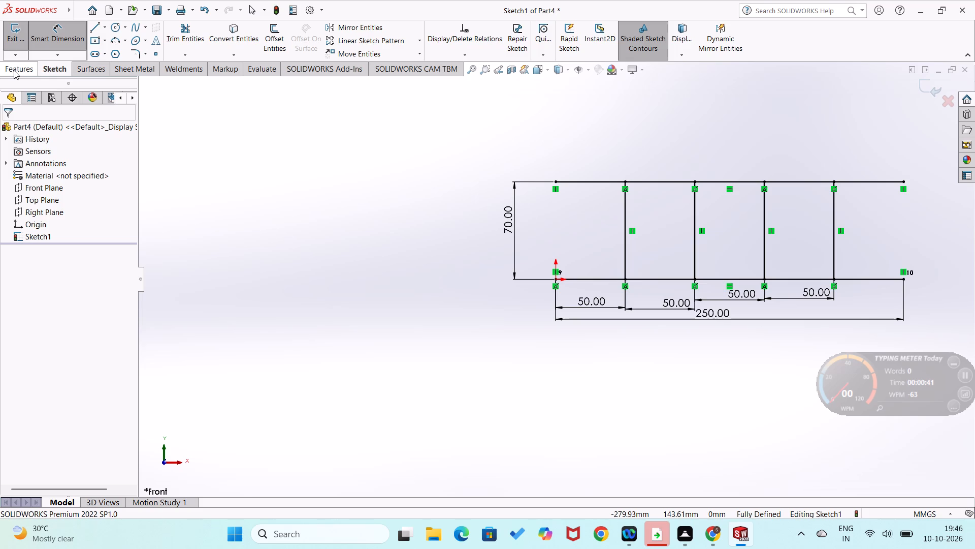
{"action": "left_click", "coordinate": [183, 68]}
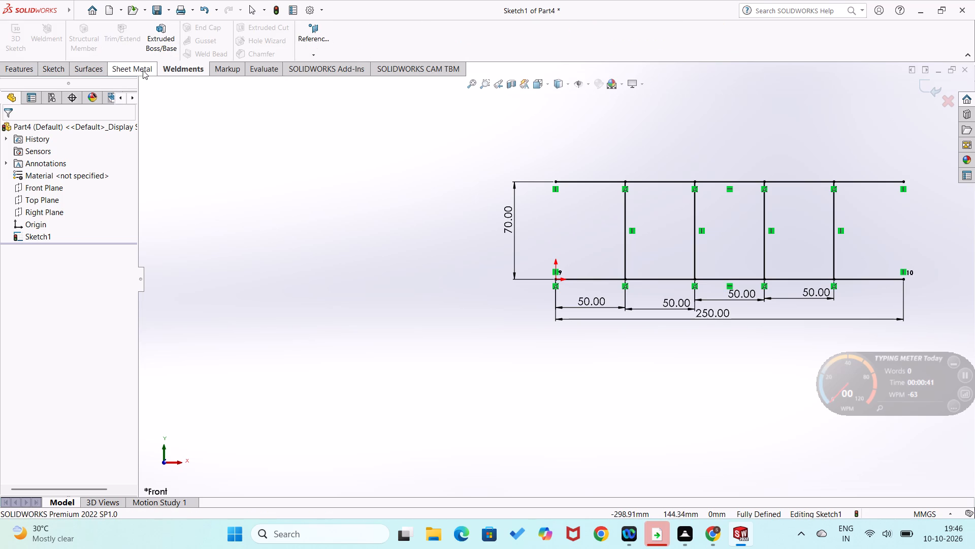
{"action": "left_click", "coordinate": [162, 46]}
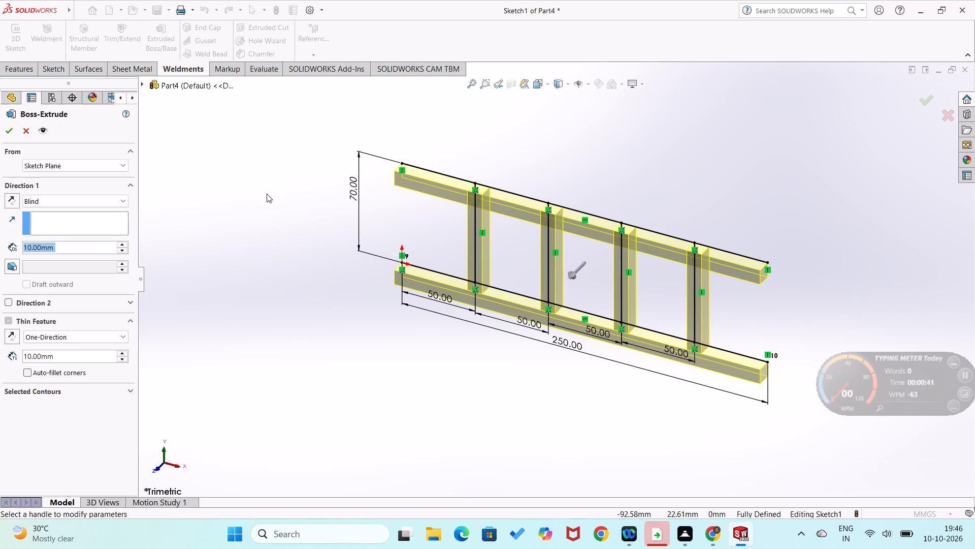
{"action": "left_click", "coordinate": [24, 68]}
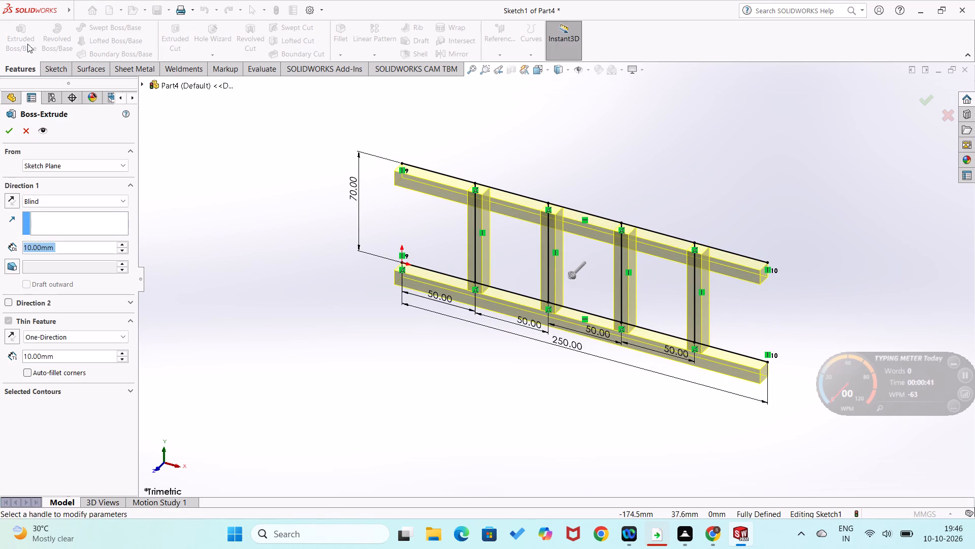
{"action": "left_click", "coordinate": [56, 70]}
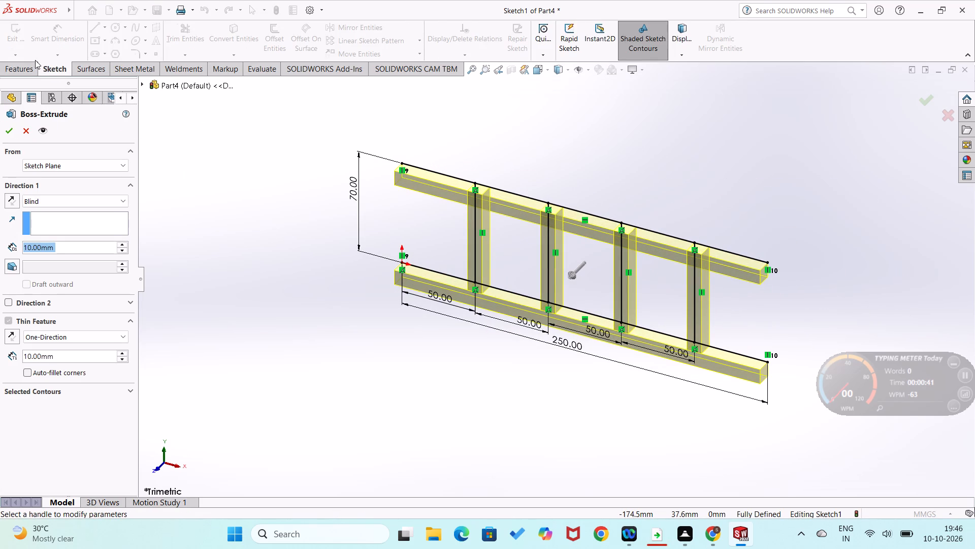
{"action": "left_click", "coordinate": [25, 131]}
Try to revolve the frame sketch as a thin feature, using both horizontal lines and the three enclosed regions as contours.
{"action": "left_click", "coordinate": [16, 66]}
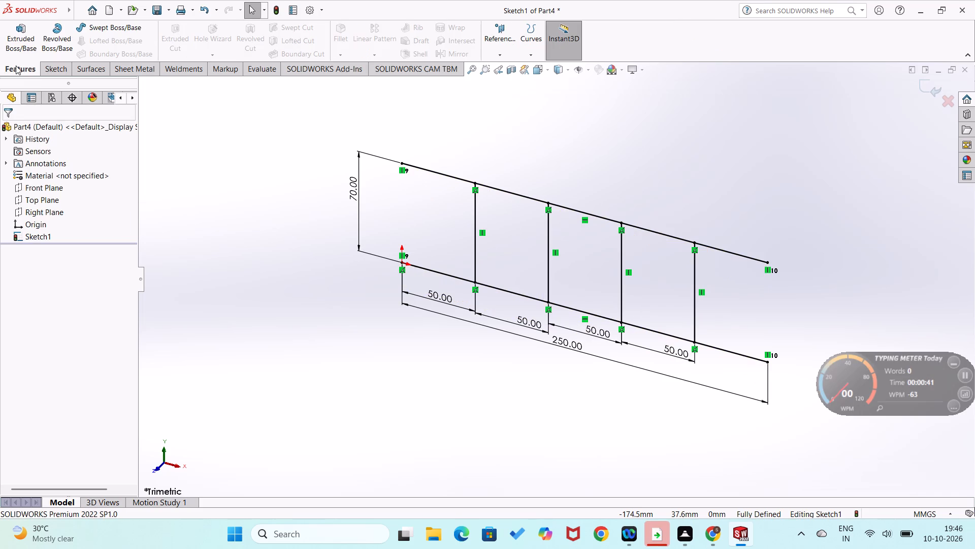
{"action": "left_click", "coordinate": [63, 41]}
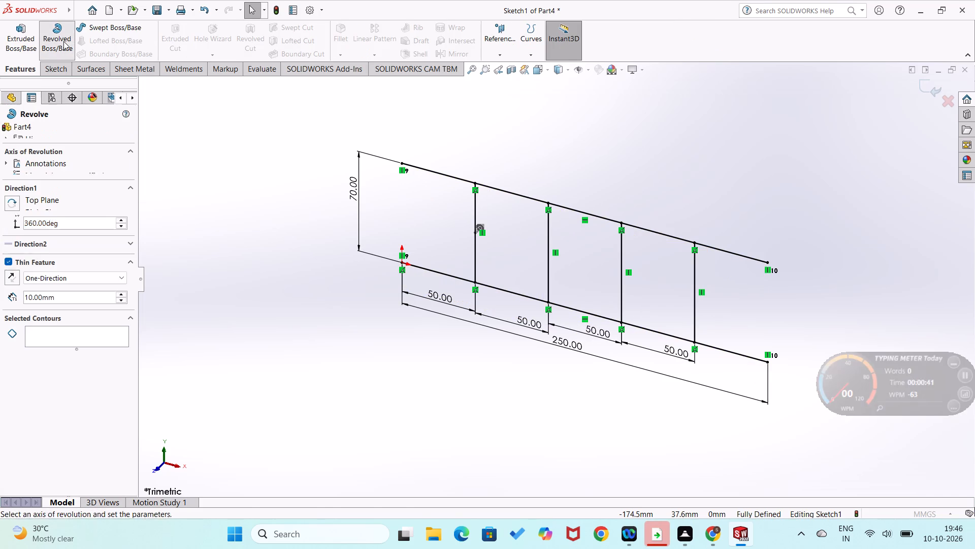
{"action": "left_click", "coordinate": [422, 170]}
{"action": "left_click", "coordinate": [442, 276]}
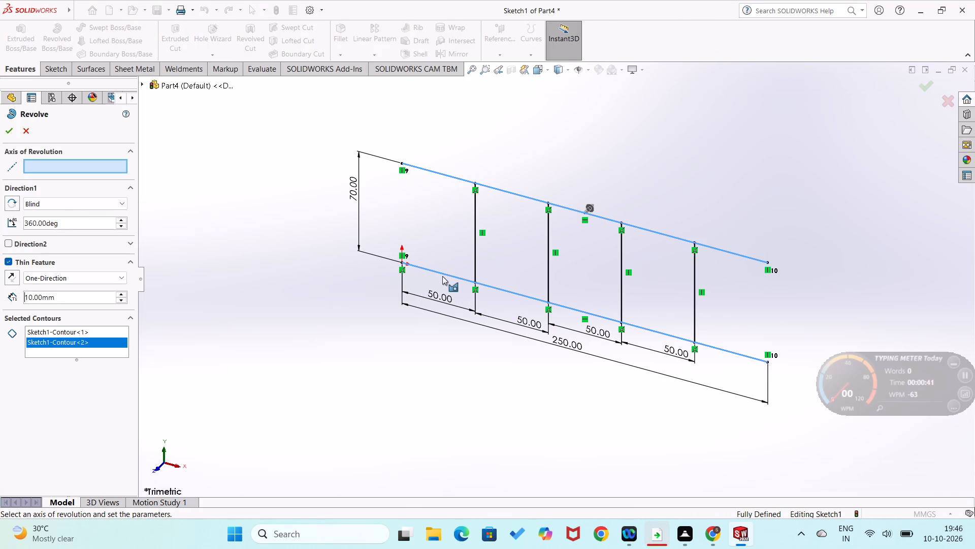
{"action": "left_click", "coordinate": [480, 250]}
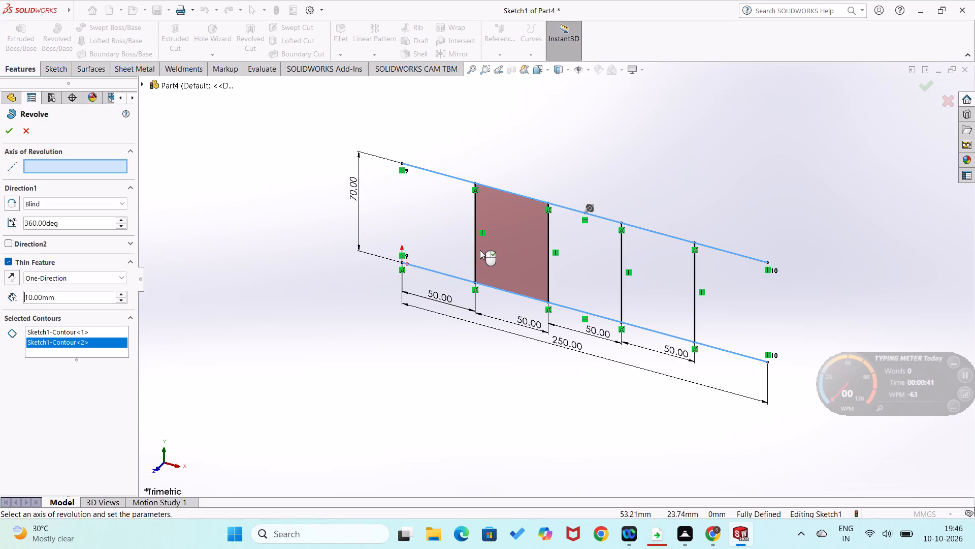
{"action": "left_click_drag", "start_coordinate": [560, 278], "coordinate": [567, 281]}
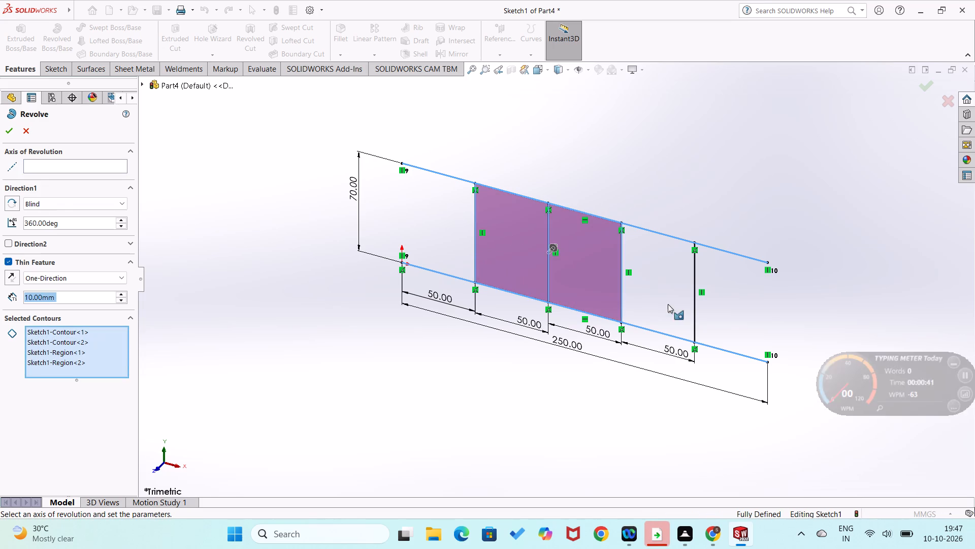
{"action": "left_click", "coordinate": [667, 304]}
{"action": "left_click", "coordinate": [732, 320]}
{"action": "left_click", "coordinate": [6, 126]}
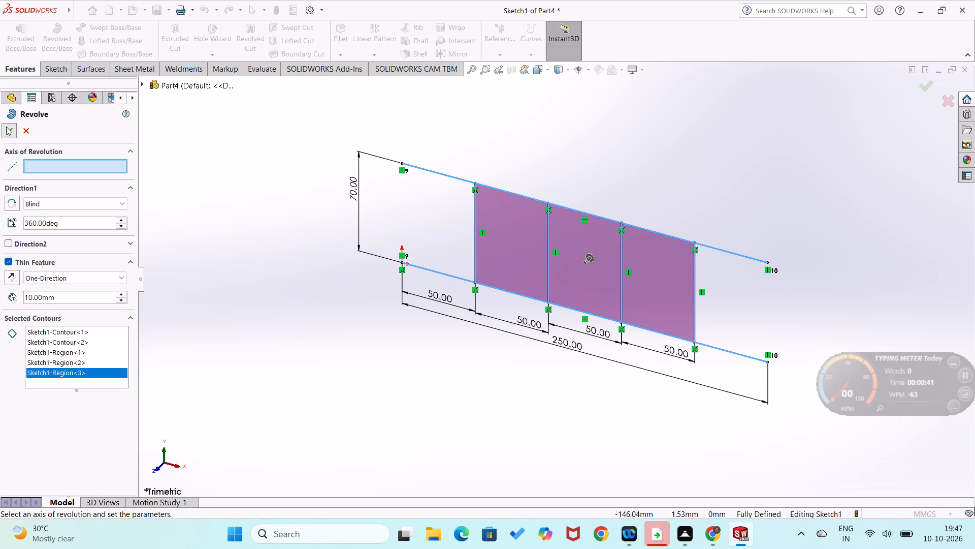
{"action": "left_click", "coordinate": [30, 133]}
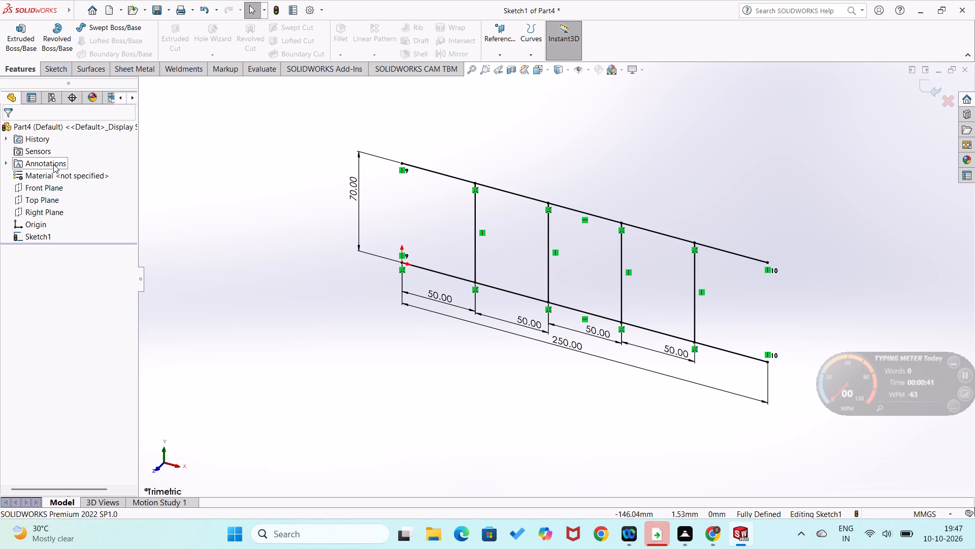
Close the ladder frame part without saving its changes.
{"action": "left_click", "coordinate": [963, 69]}
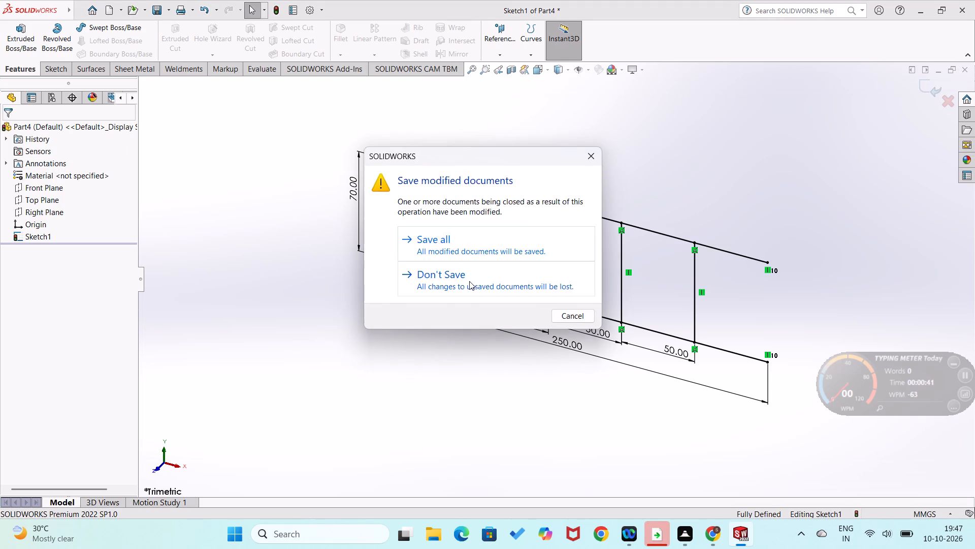
{"action": "left_click", "coordinate": [469, 281]}
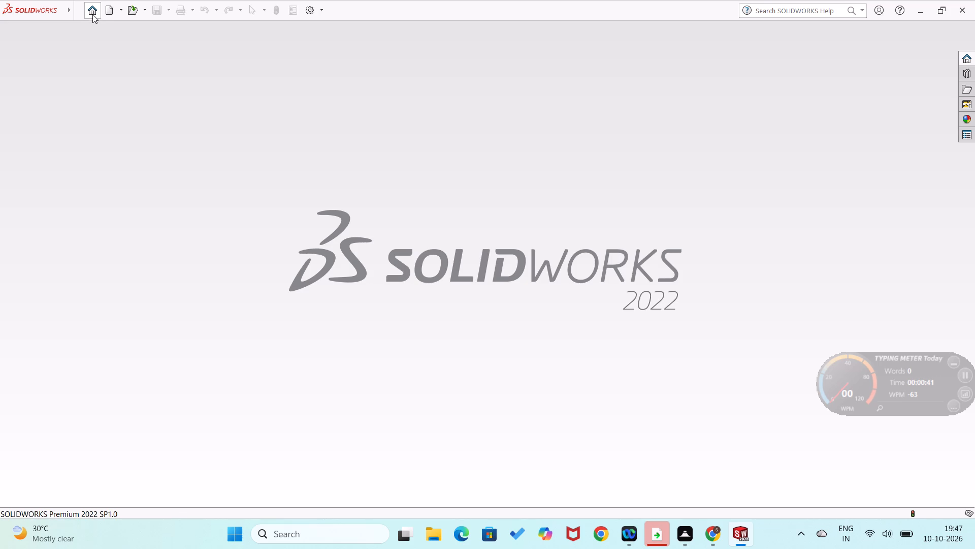
Create a new part document from the Welcome window.
{"action": "left_click", "coordinate": [93, 14]}
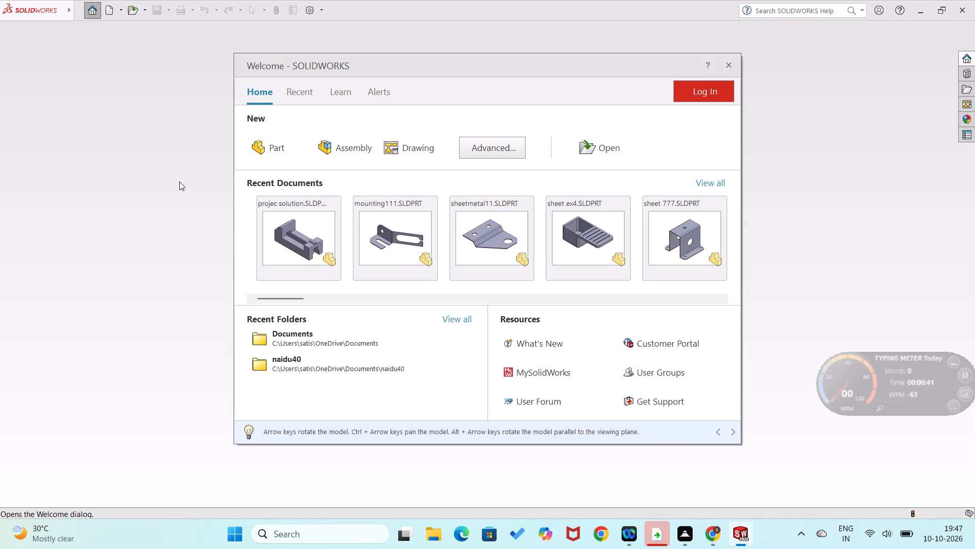
{"action": "left_click", "coordinate": [259, 149]}
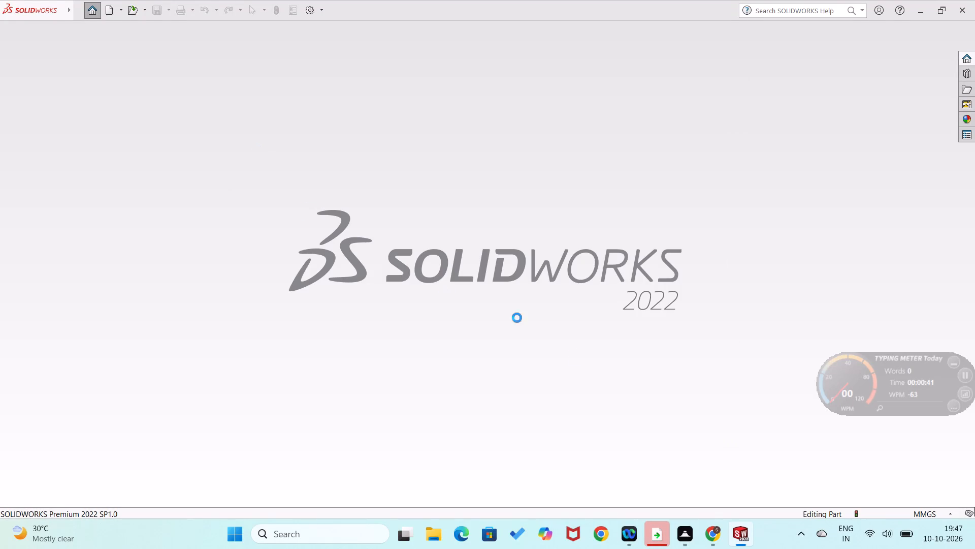
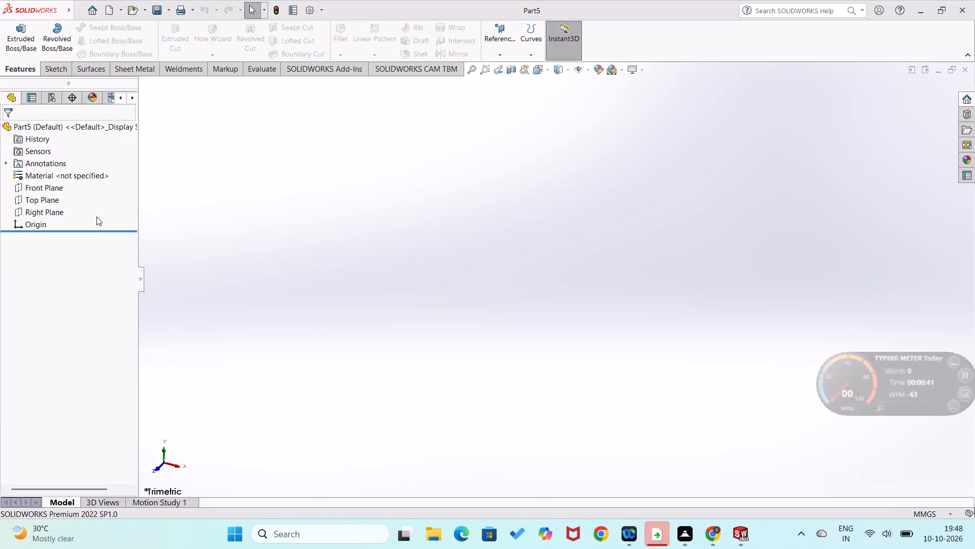
Sketch a circle of about 53 mm radius centred on the origin on the Front Plane.
{"action": "right_click", "coordinate": [49, 189]}
{"action": "left_click", "coordinate": [62, 169]}
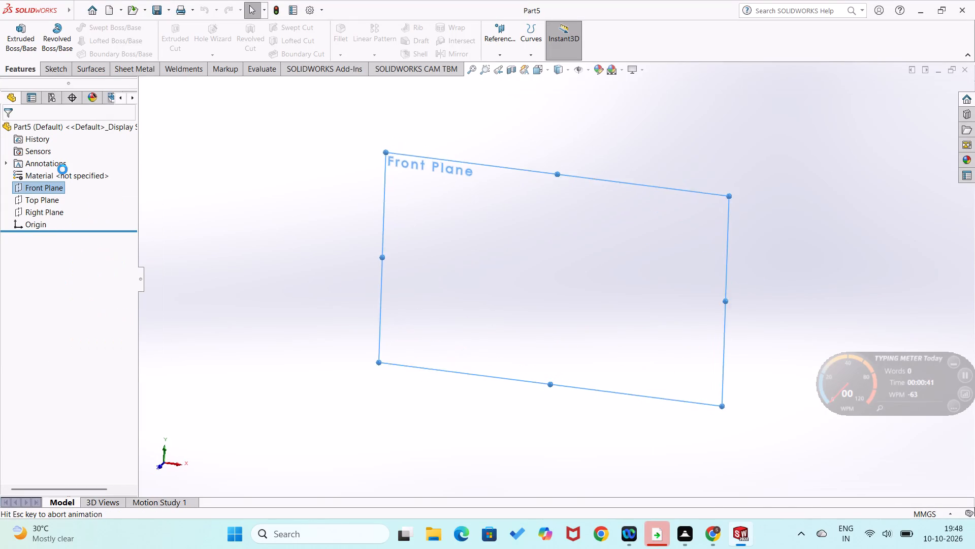
{"action": "right_click_drag", "start_coordinate": [338, 332], "coordinate": [521, 360]}
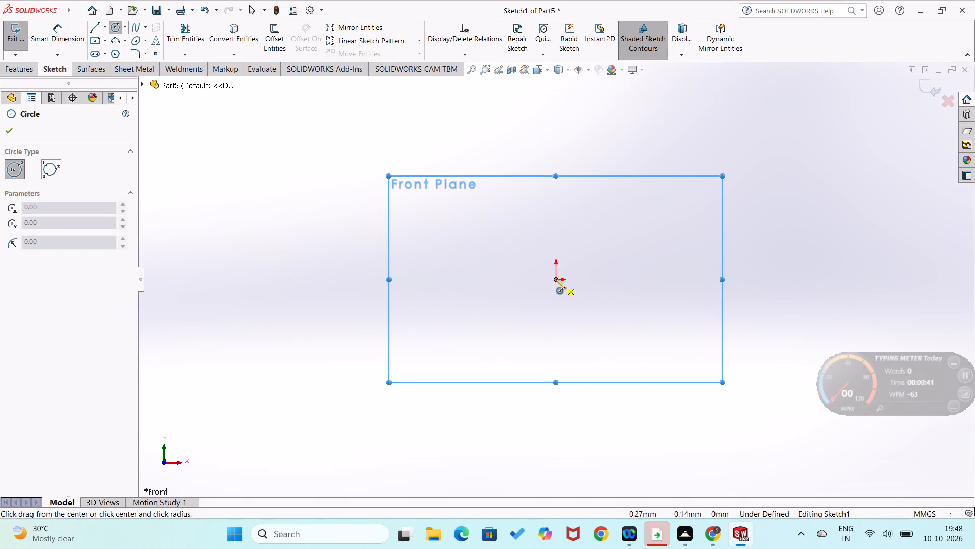
{"action": "left_click", "coordinate": [556, 279]}
{"action": "left_click", "coordinate": [610, 363]}
Dimension the circle's diameter as 145 mm.
{"action": "right_click_drag", "start_coordinate": [662, 408], "coordinate": [677, 290]}
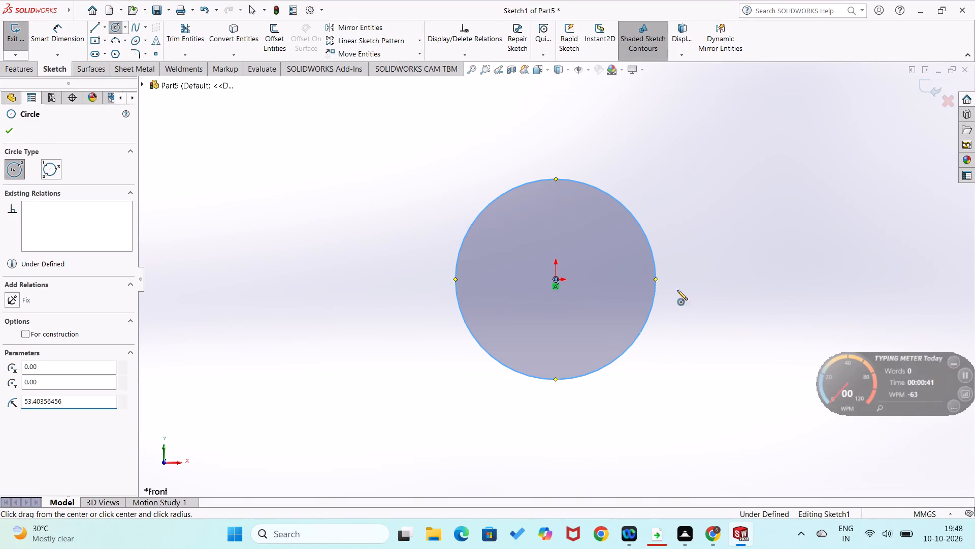
{"action": "right_click_drag", "start_coordinate": [677, 290], "coordinate": [681, 277]}
{"action": "left_click", "coordinate": [652, 315]}
{"action": "left_click", "coordinate": [704, 308]}
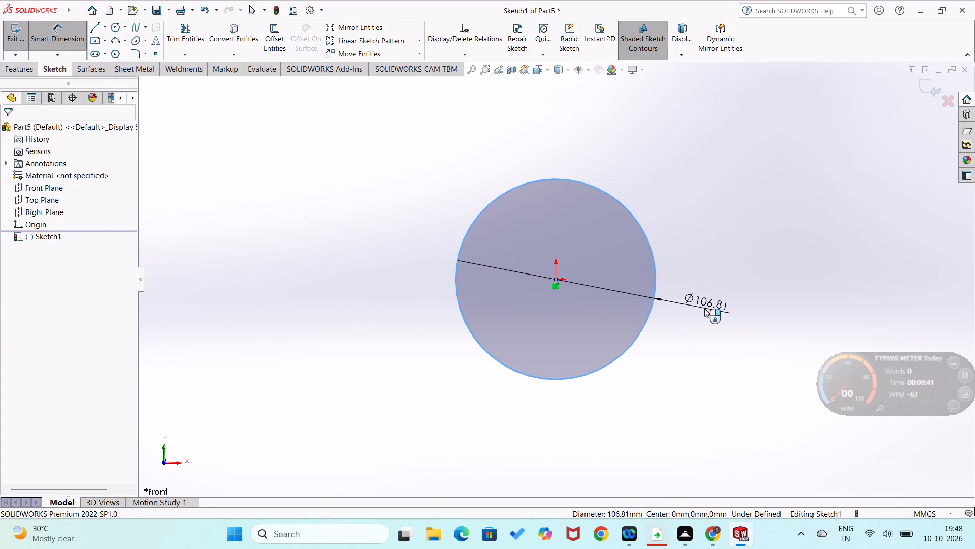
{"action": "type", "text": "145"}
{"action": "key", "text": "Return"}
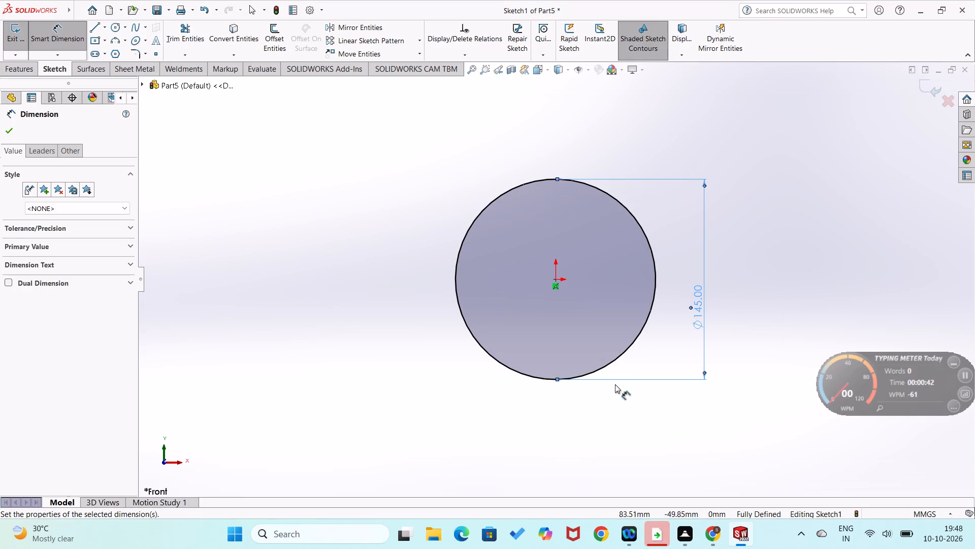
{"action": "left_click", "coordinate": [297, 403]}
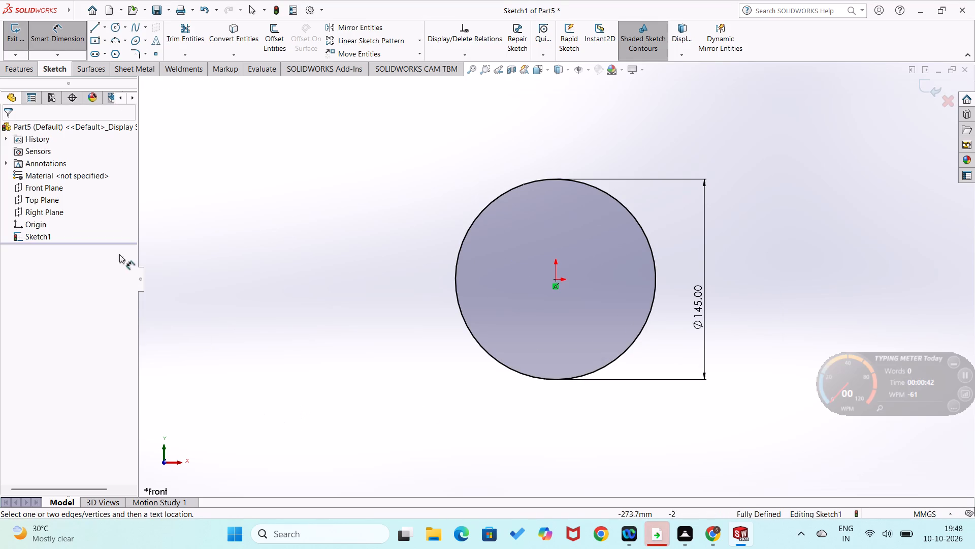
Extrude the 145 mm circle as a blind boss 20 mm deep to form the base disc.
{"action": "left_click", "coordinate": [18, 69]}
{"action": "left_click", "coordinate": [22, 50]}
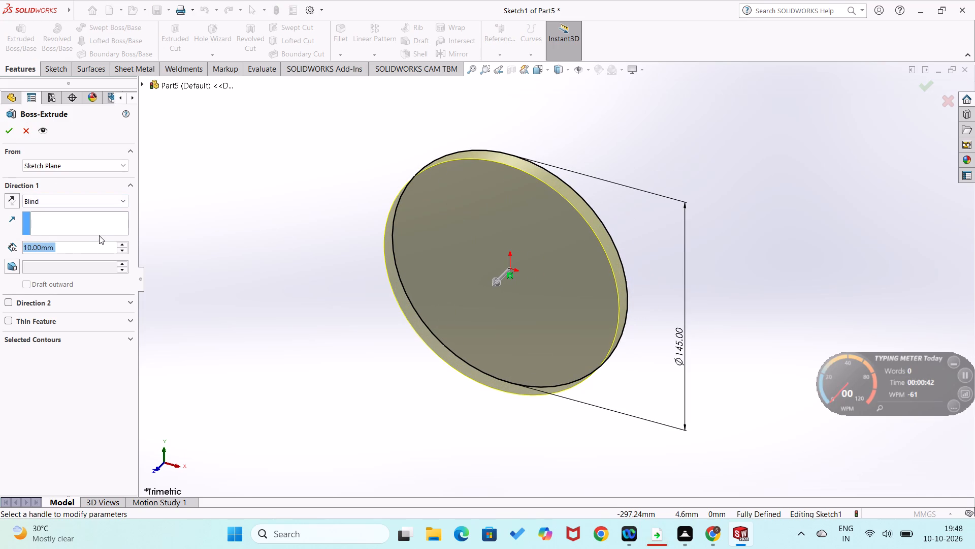
{"action": "left_click", "coordinate": [125, 243]}
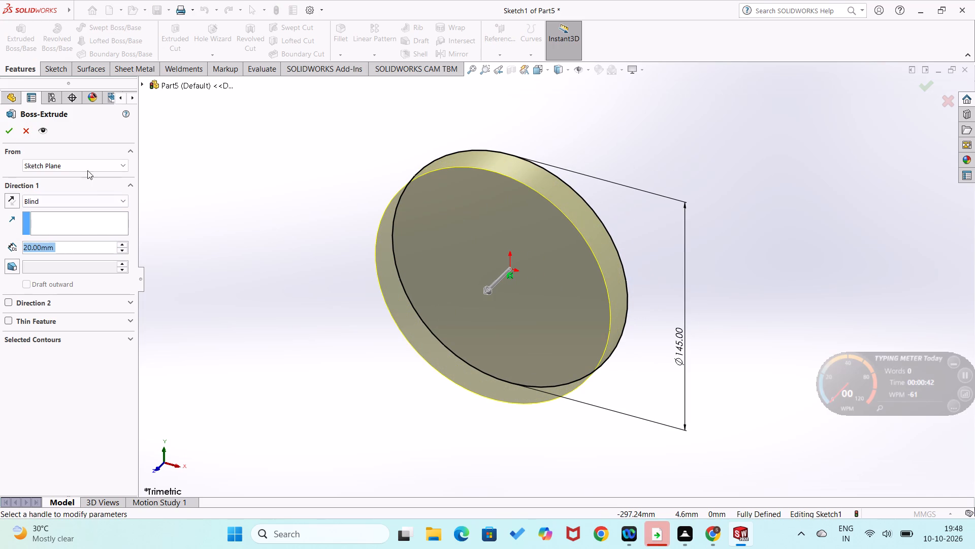
{"action": "left_click", "coordinate": [8, 129]}
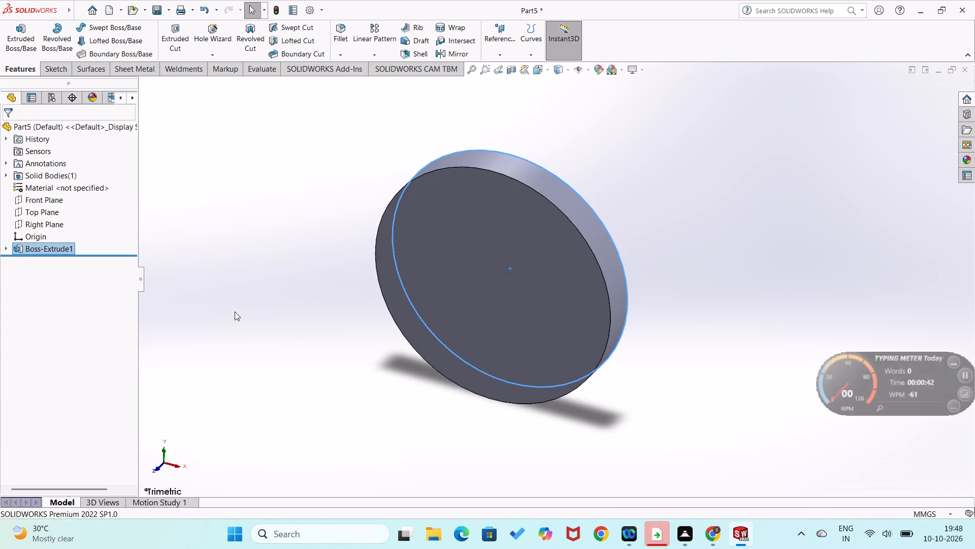
{"action": "left_click", "coordinate": [235, 312]}
Sketch a circle of about 42 mm radius centred on the origin on the disc's front face.
{"action": "right_click", "coordinate": [463, 282]}
{"action": "left_click", "coordinate": [486, 269]}
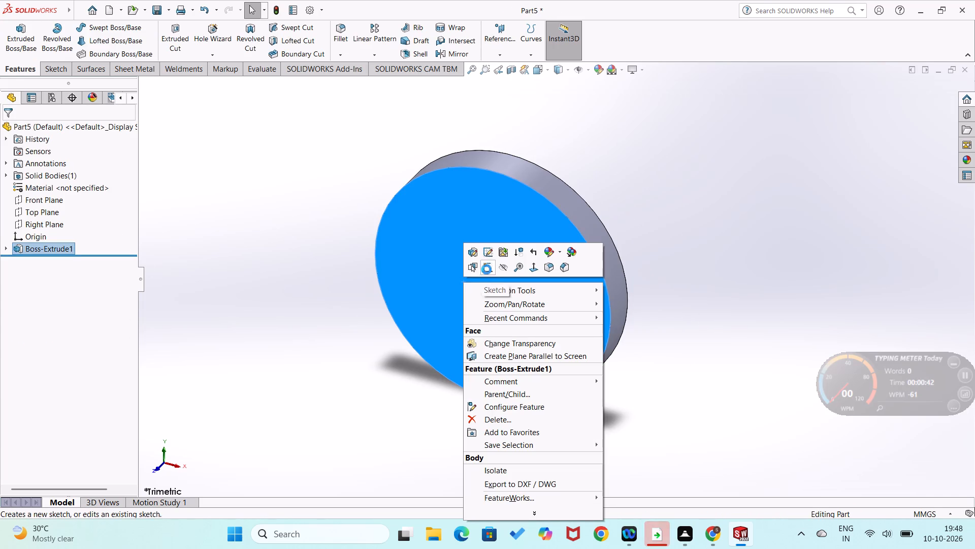
{"action": "right_click_drag", "start_coordinate": [238, 323], "coordinate": [339, 308]}
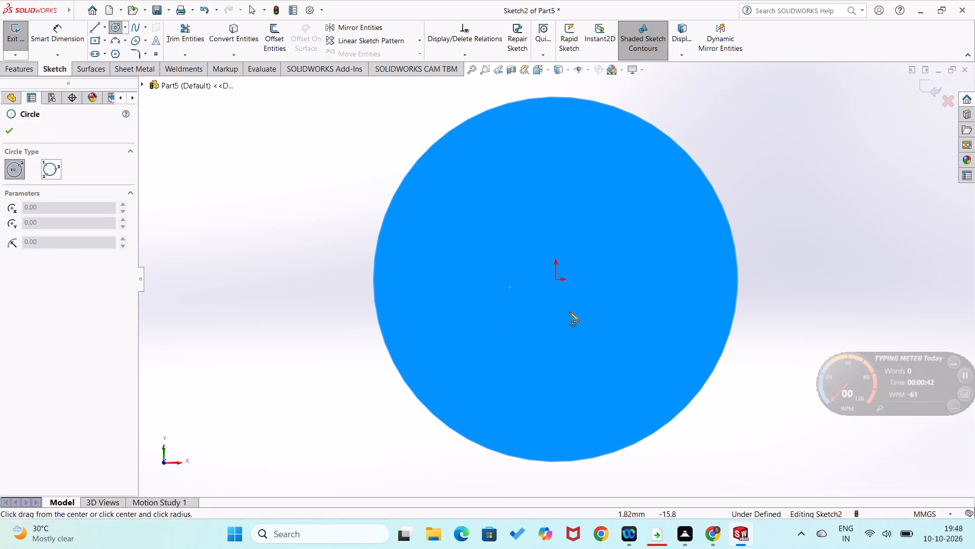
{"action": "left_click", "coordinate": [556, 278]}
{"action": "left_click", "coordinate": [640, 344]}
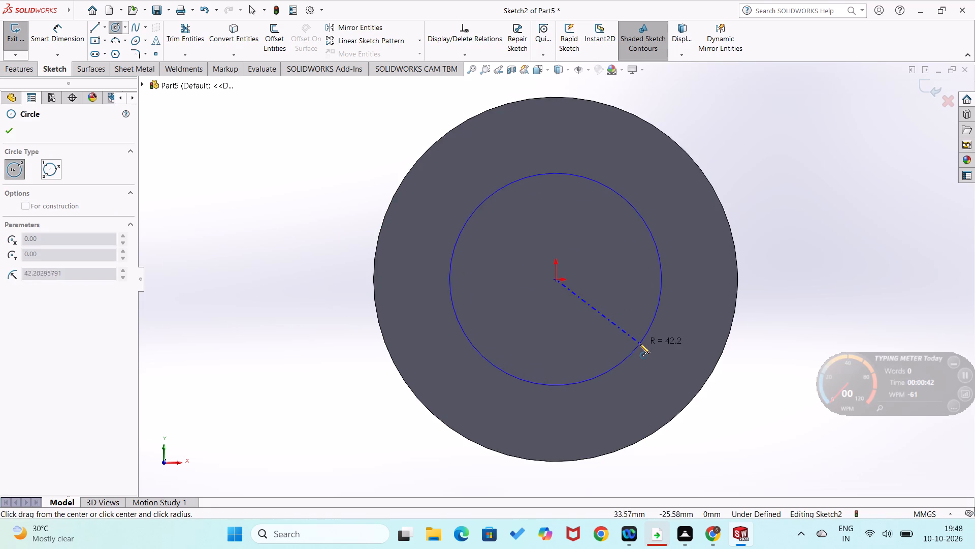
Dimension the diameter of the circle on the disc's face as 100 mm.
{"action": "right_click_drag", "start_coordinate": [284, 395], "coordinate": [279, 293]}
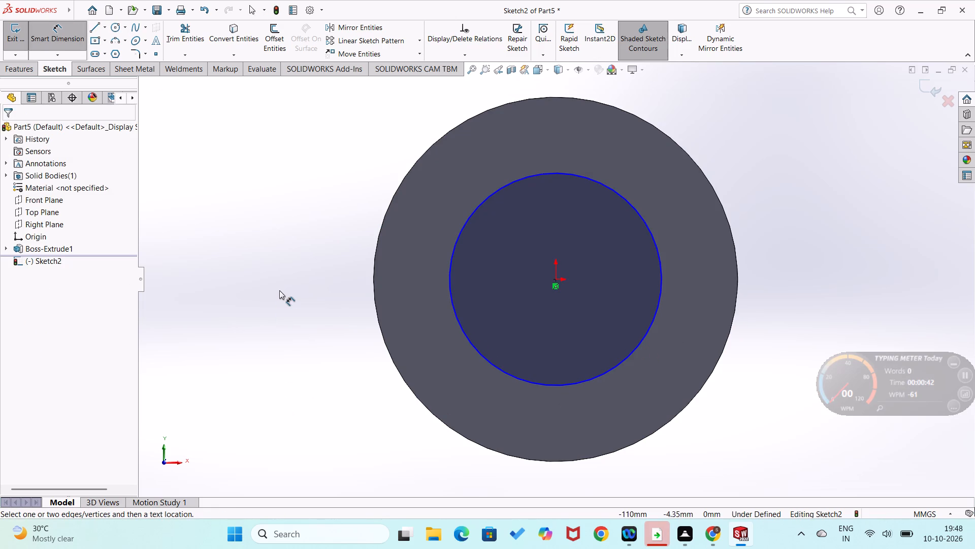
{"action": "right_click_drag", "start_coordinate": [232, 361], "coordinate": [264, 258]}
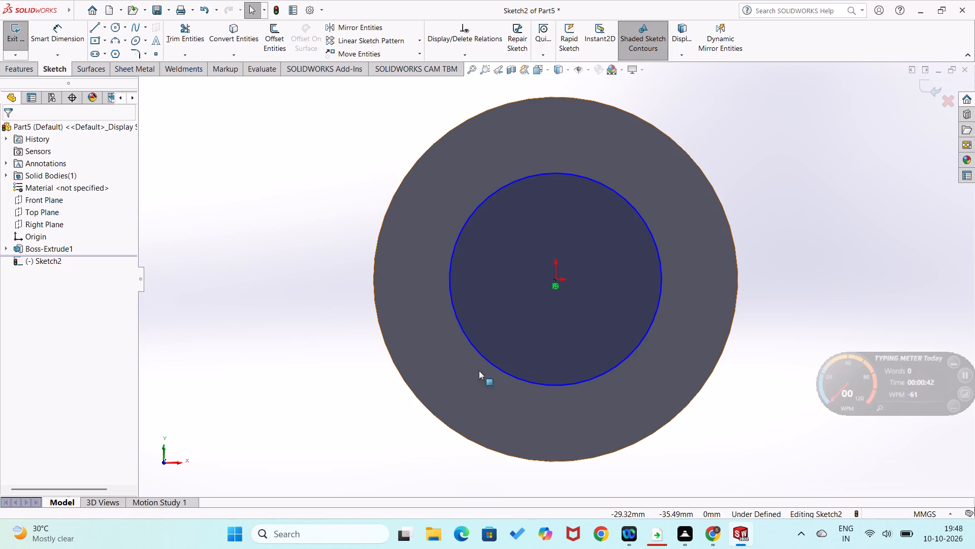
{"action": "right_click_drag", "start_coordinate": [298, 381], "coordinate": [281, 244]}
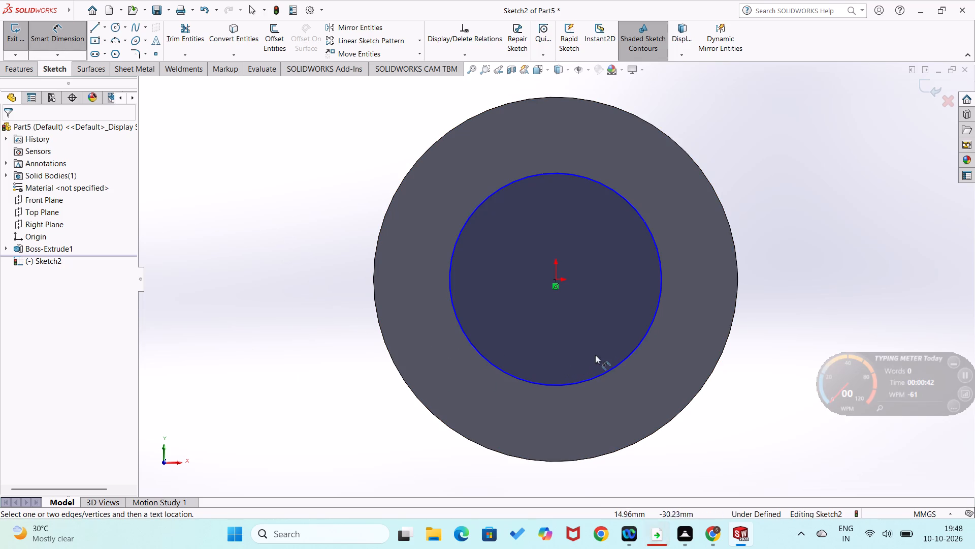
{"action": "left_click", "coordinate": [629, 356]}
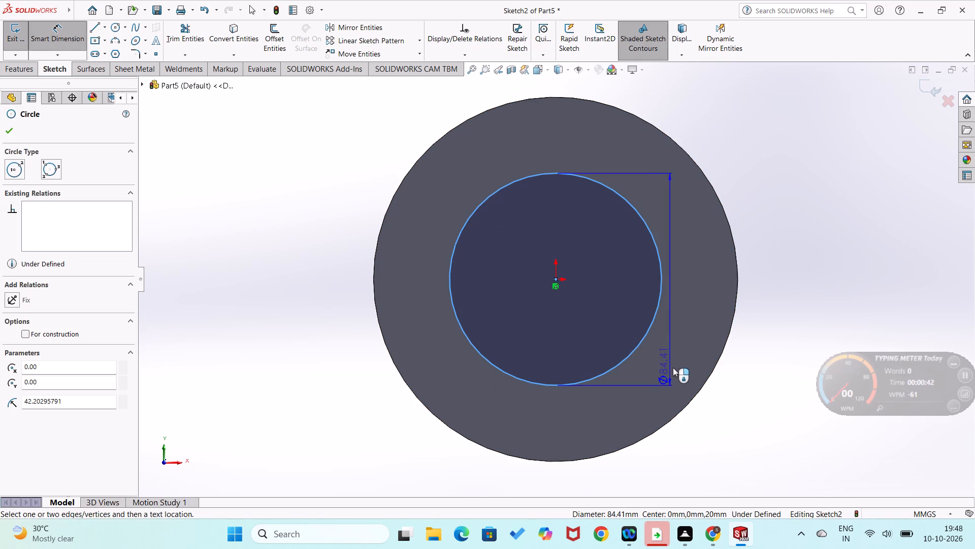
{"action": "left_click", "coordinate": [695, 351]}
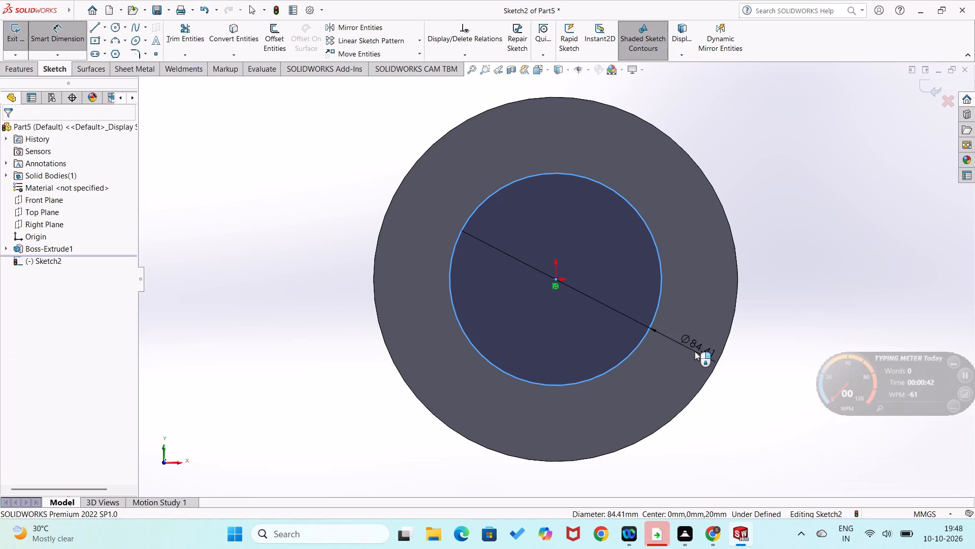
{"action": "type", "text": "100"}
{"action": "key", "text": "Return"}
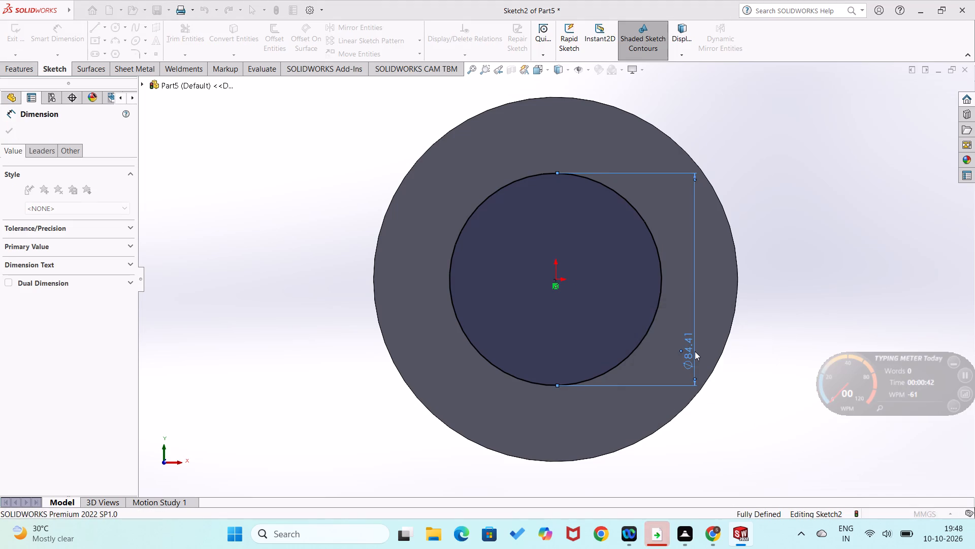
Start a blind boss extrusion of the 100 mm circle with its depth set to 183-38-20 mm.
{"action": "left_click", "coordinate": [30, 68]}
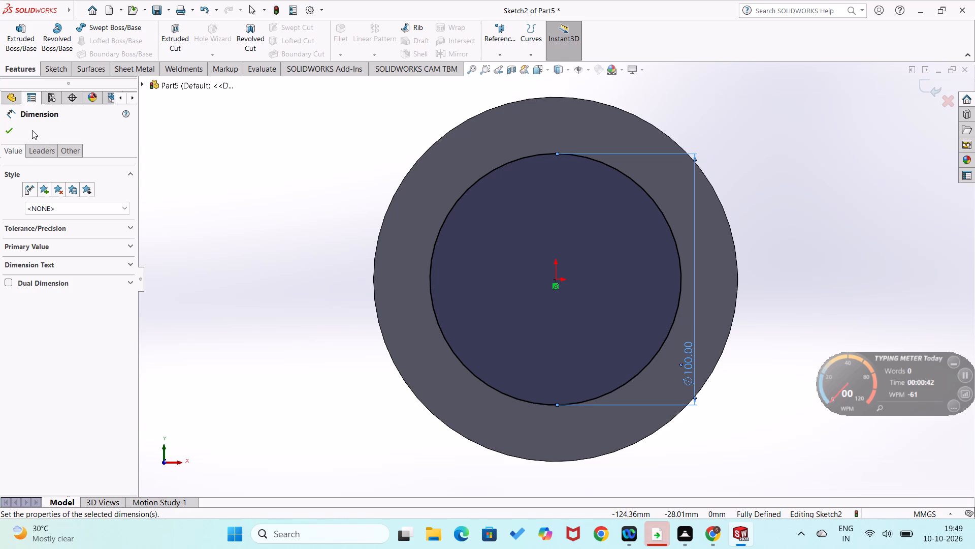
{"action": "left_click", "coordinate": [28, 47]}
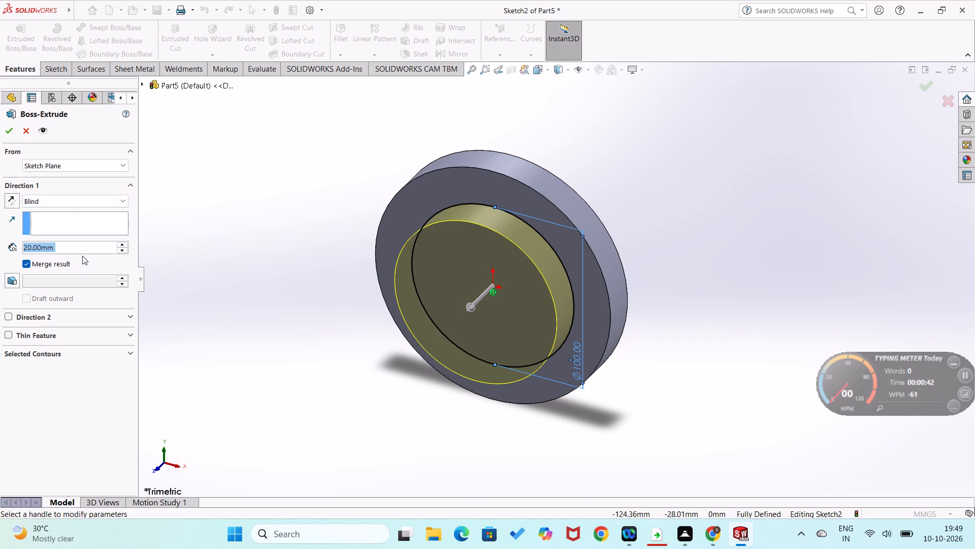
{"action": "type", "text": "18"}
{"action": "key", "text": "9"}
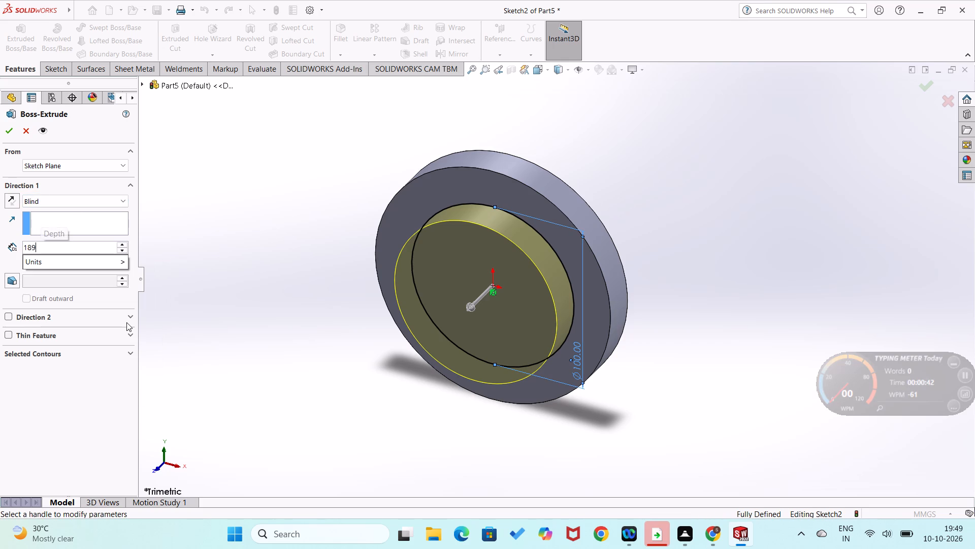
{"action": "key", "text": "BackSpace"}
{"action": "type", "text": "3-"}
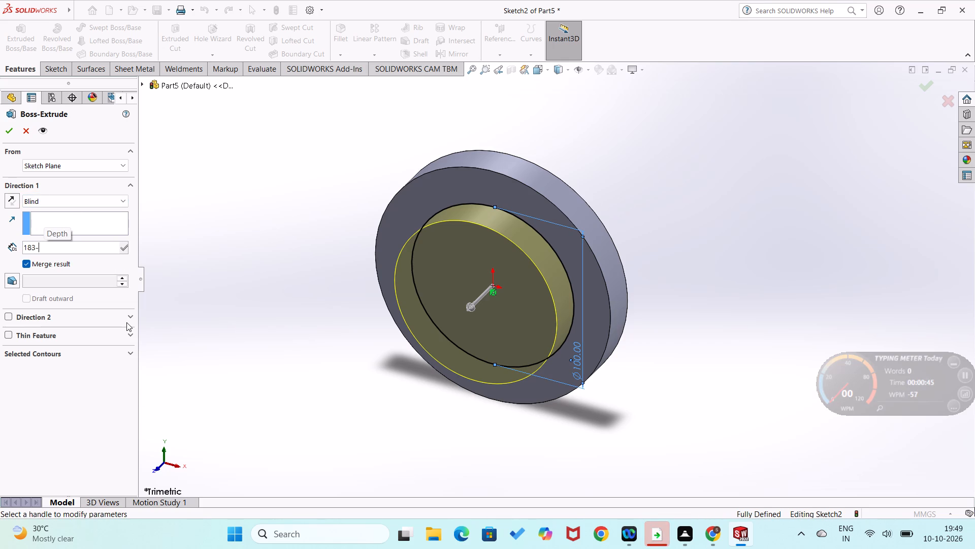
{"action": "type", "text": "38-"}
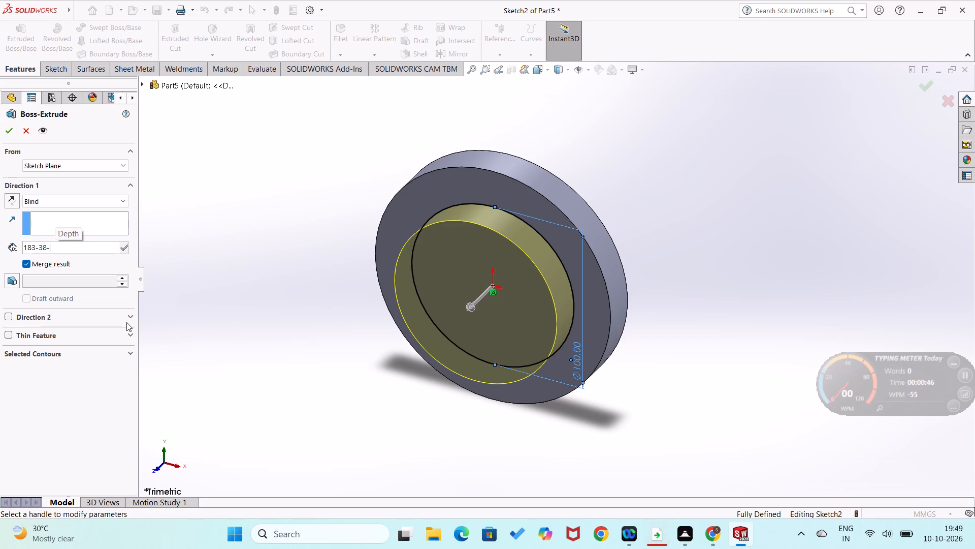
{"action": "type", "text": "20"}
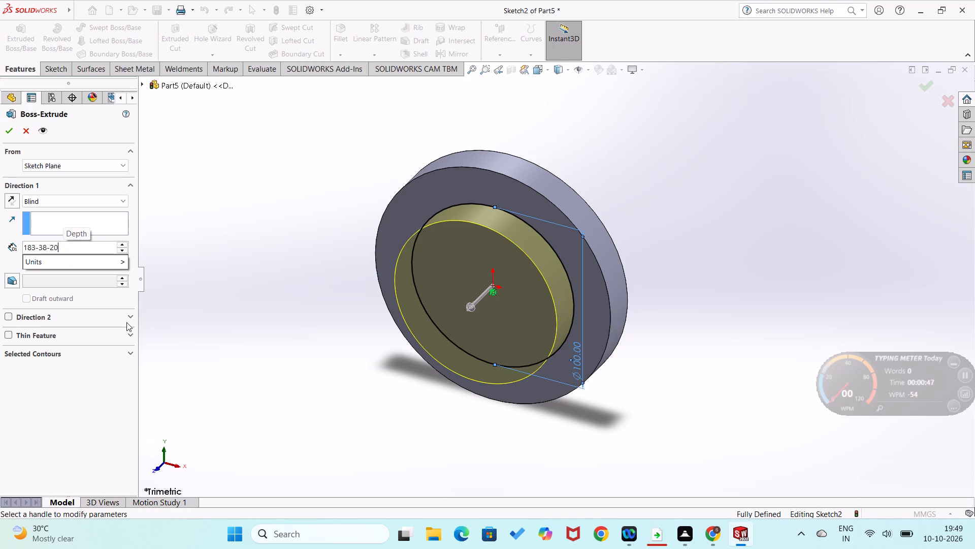
{"action": "key", "text": "Return"}
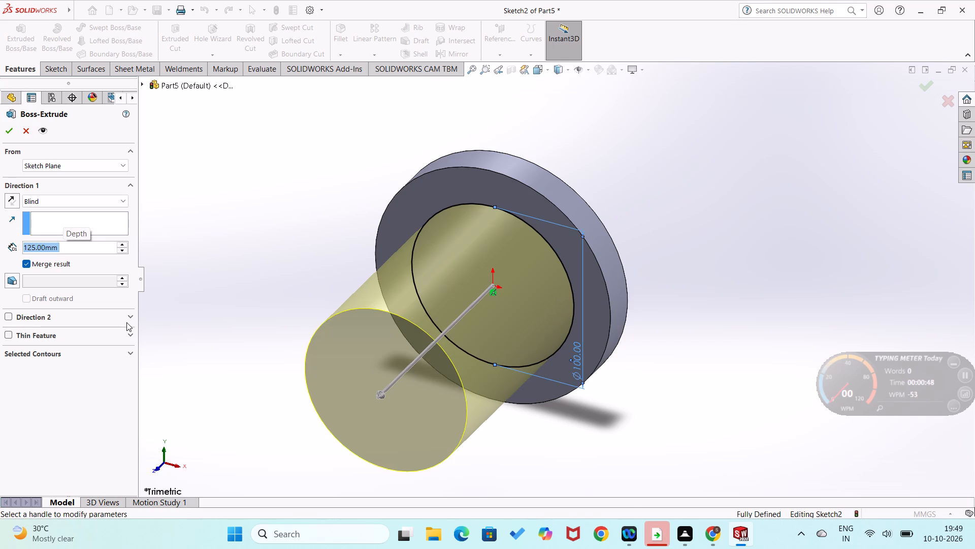
Add a 6 degree inward draft to the boss and complete the merged extrusion.
{"action": "middle_click_drag", "start_coordinate": [200, 335], "coordinate": [263, 186]}
{"action": "scroll", "coordinate": [263, 186], "scroll_direction": "up", "scroll_amount": 1}
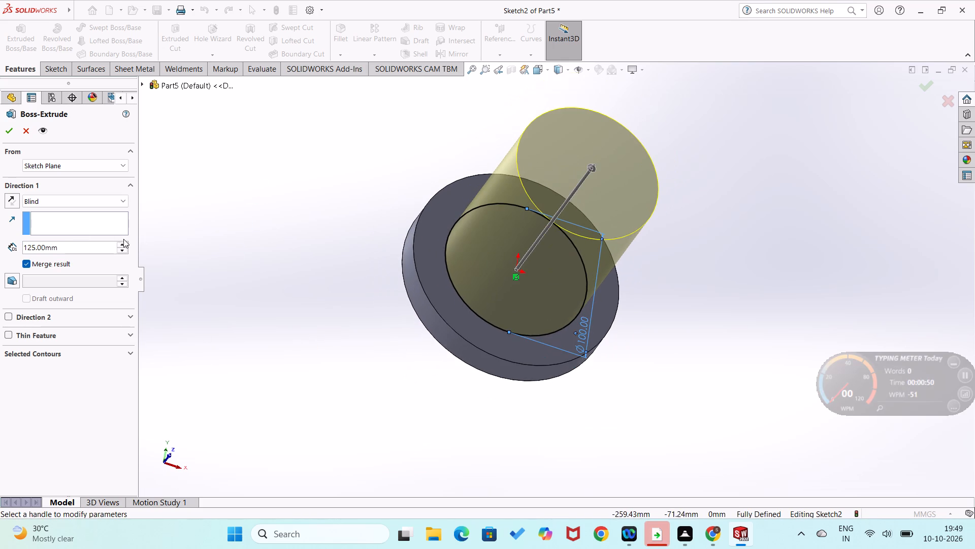
{"action": "double_click", "coordinate": [124, 279]}
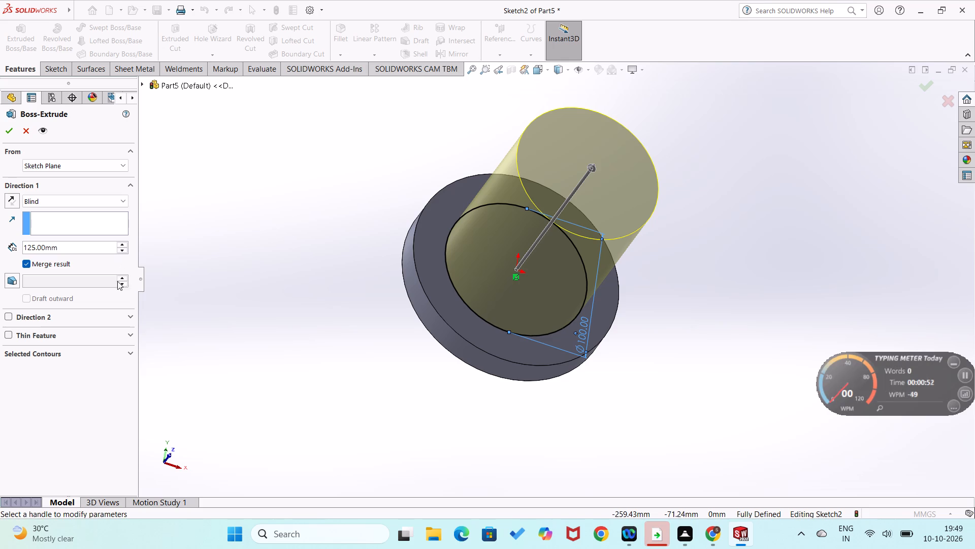
{"action": "left_click", "coordinate": [10, 279]}
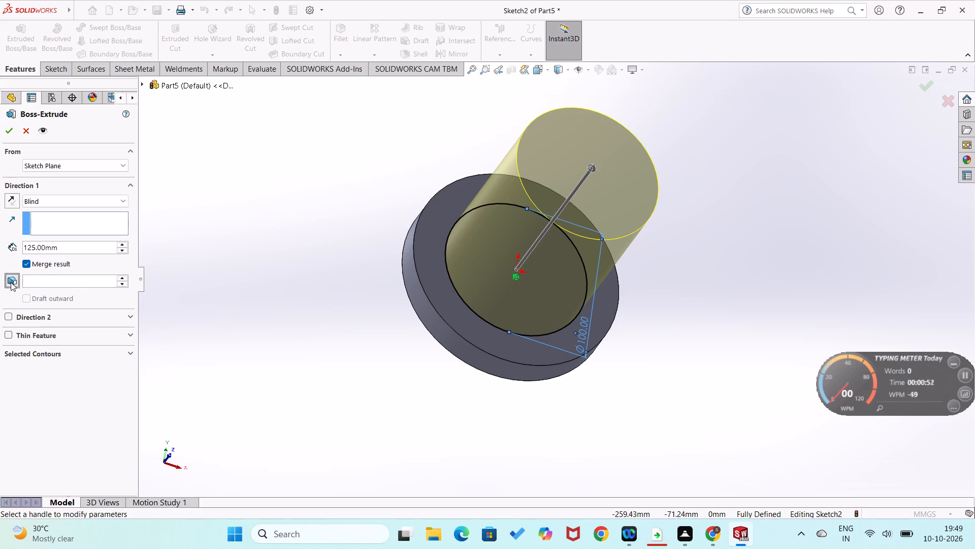
{"action": "triple_click", "coordinate": [120, 279]}
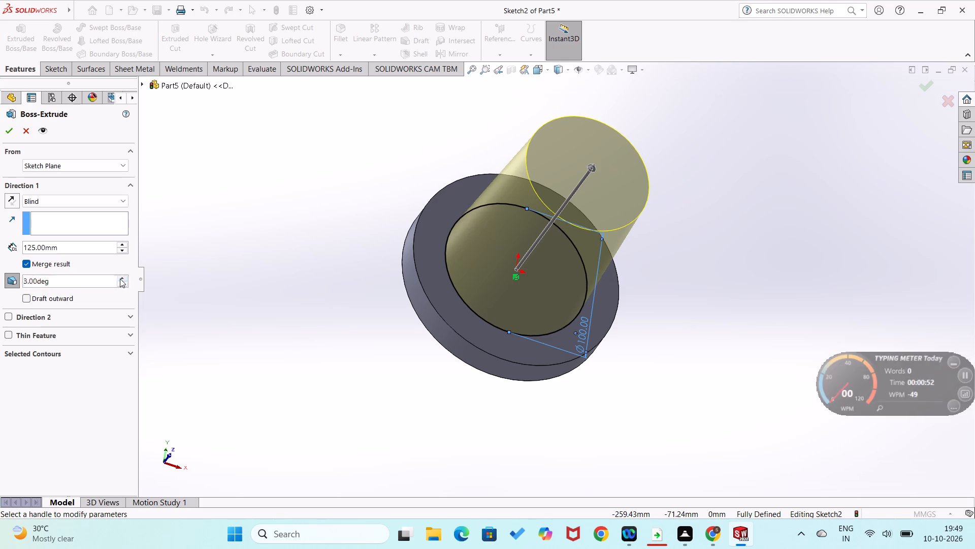
{"action": "left_click", "coordinate": [120, 279]}
{"action": "left_click", "coordinate": [120, 279]}
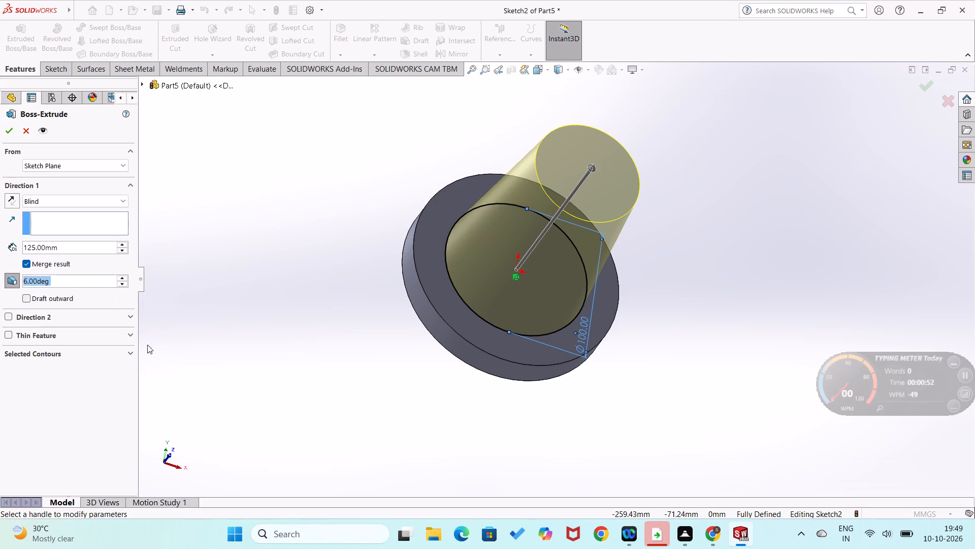
{"action": "middle_click_drag", "start_coordinate": [161, 361], "coordinate": [153, 286]}
{"action": "scroll", "coordinate": [183, 334], "scroll_direction": "up", "scroll_amount": 2}
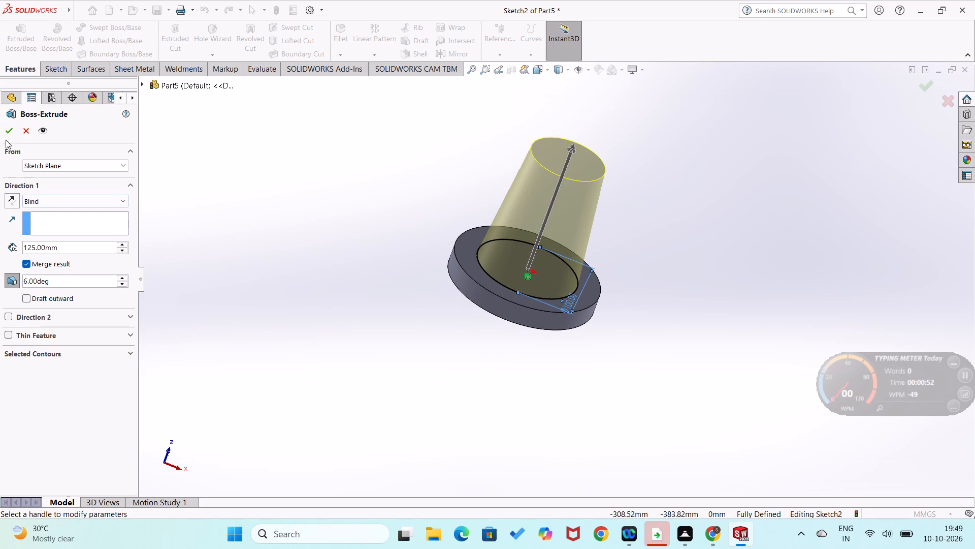
{"action": "left_click", "coordinate": [9, 126]}
{"action": "left_click", "coordinate": [331, 320]}
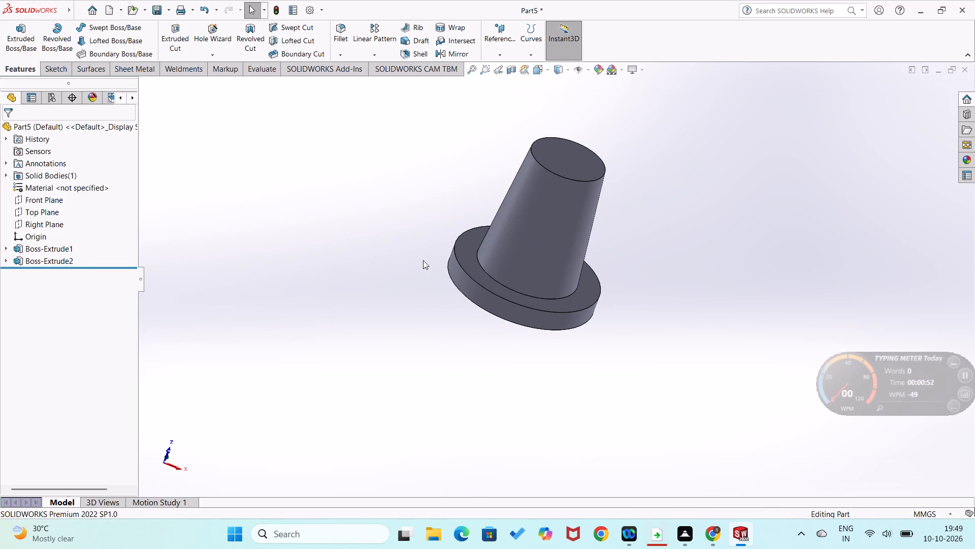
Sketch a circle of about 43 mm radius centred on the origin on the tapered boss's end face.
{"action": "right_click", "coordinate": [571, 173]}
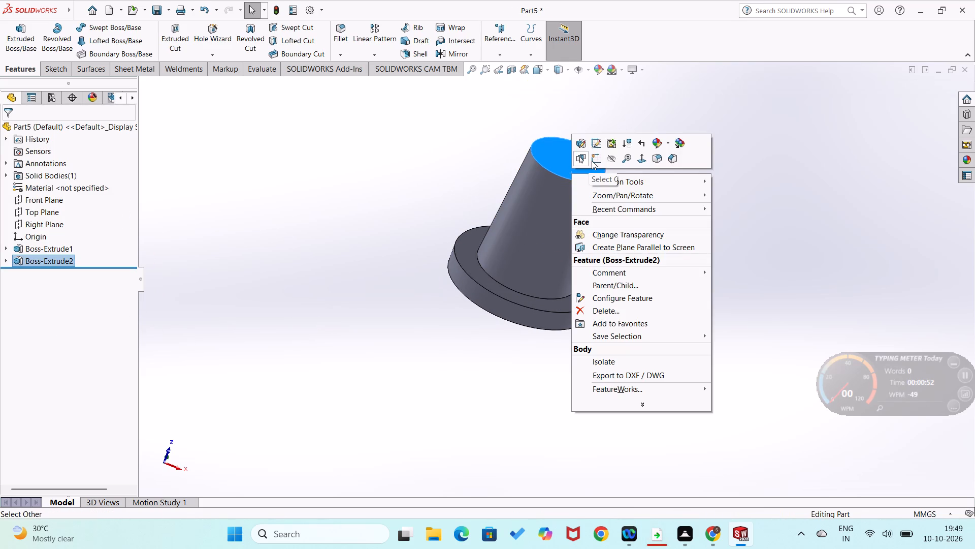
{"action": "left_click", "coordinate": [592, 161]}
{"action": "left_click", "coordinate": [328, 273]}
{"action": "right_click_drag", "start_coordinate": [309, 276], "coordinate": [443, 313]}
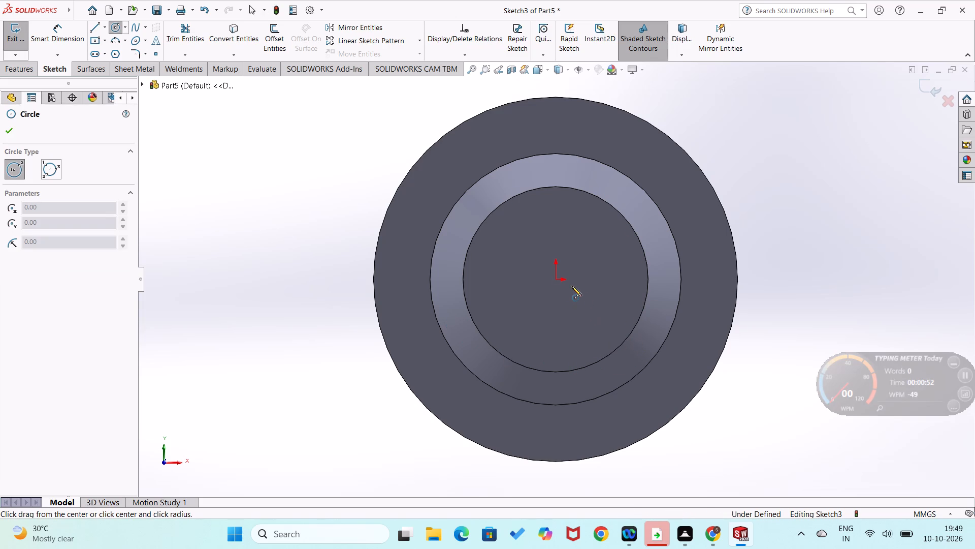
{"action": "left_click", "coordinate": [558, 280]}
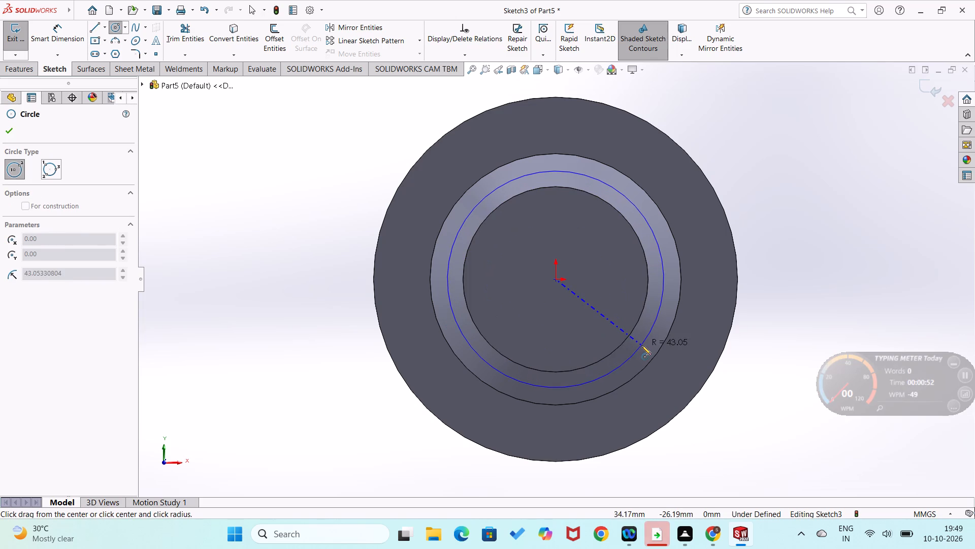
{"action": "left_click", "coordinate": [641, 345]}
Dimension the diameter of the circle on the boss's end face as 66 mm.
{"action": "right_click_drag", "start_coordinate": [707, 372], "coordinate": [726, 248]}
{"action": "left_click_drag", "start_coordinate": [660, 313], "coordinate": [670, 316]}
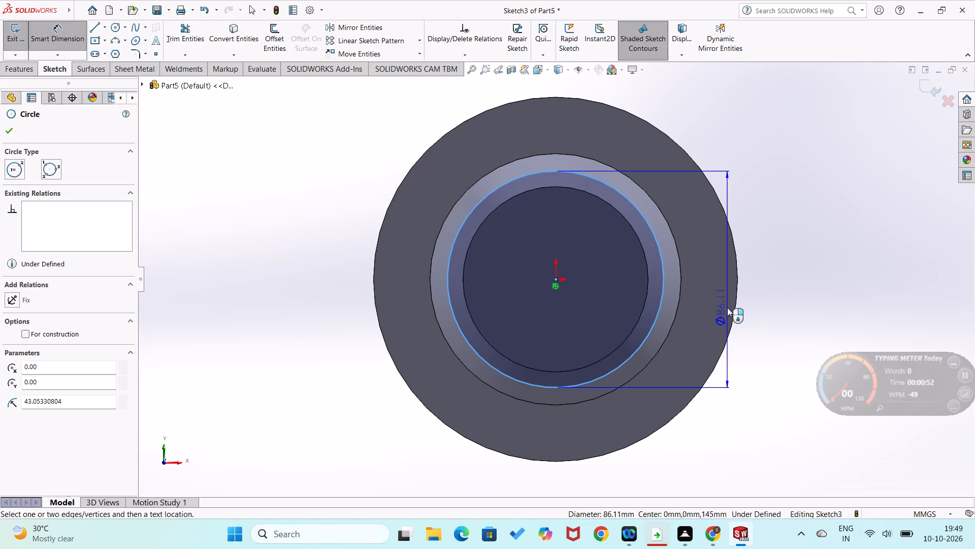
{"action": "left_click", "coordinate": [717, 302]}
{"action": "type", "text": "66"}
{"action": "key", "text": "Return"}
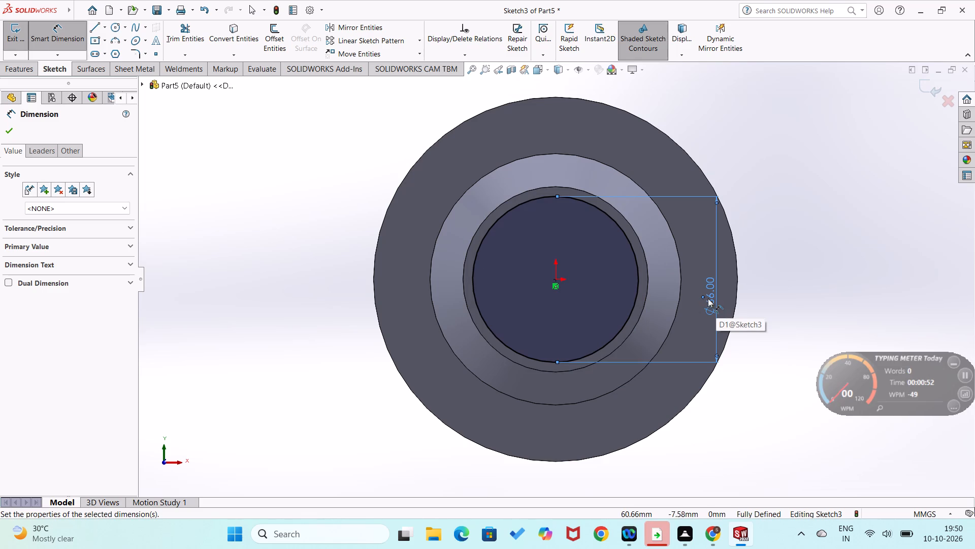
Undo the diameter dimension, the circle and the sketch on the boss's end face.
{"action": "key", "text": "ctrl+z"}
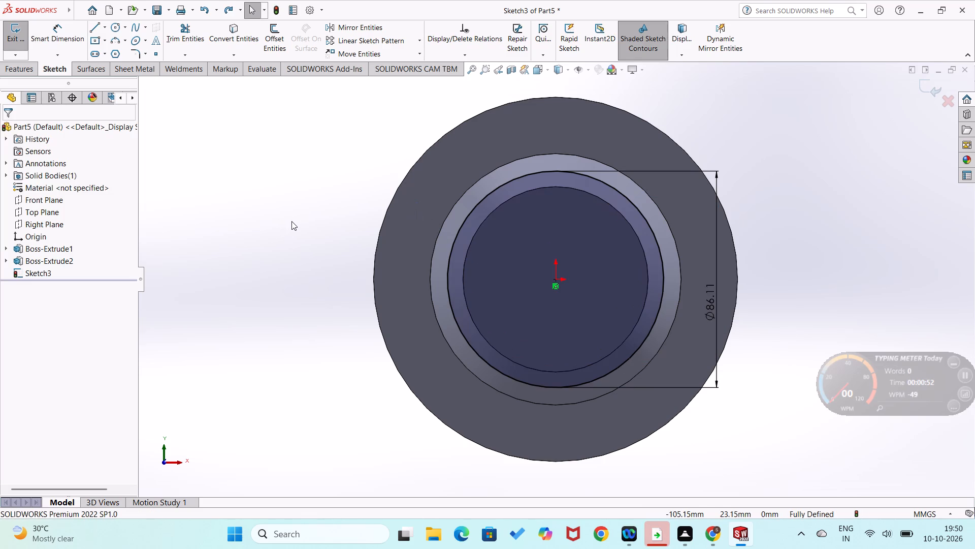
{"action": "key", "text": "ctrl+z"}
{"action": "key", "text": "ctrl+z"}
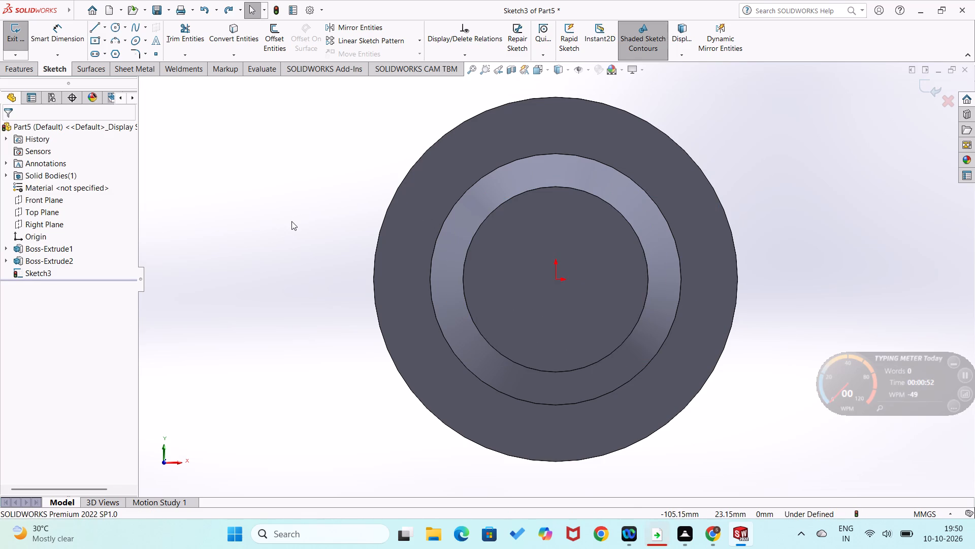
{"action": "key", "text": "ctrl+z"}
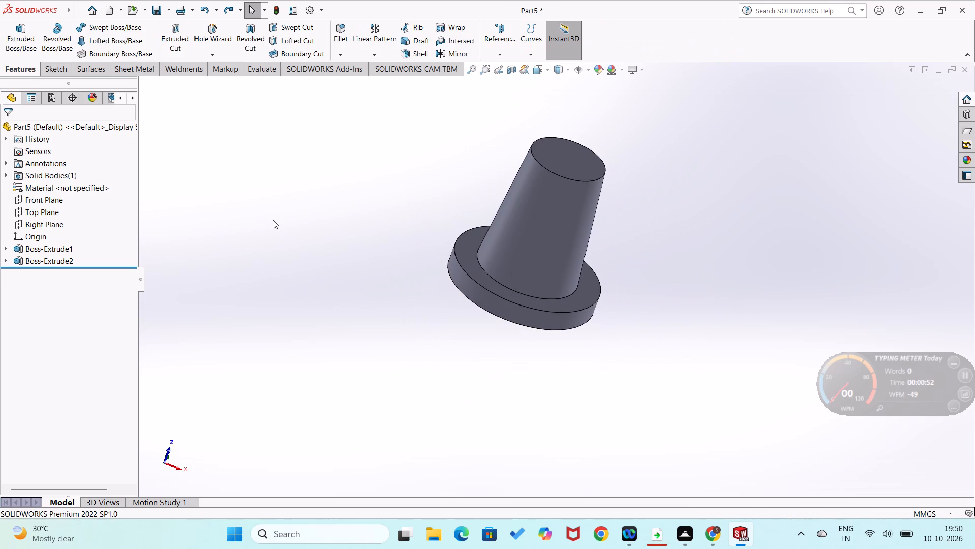
Undo the tapered boss extrusion and re-extrude the 100 mm circle 125 mm blind with a 10 degree inward draft, merged with the disc.
{"action": "key", "text": "ctrl+z"}
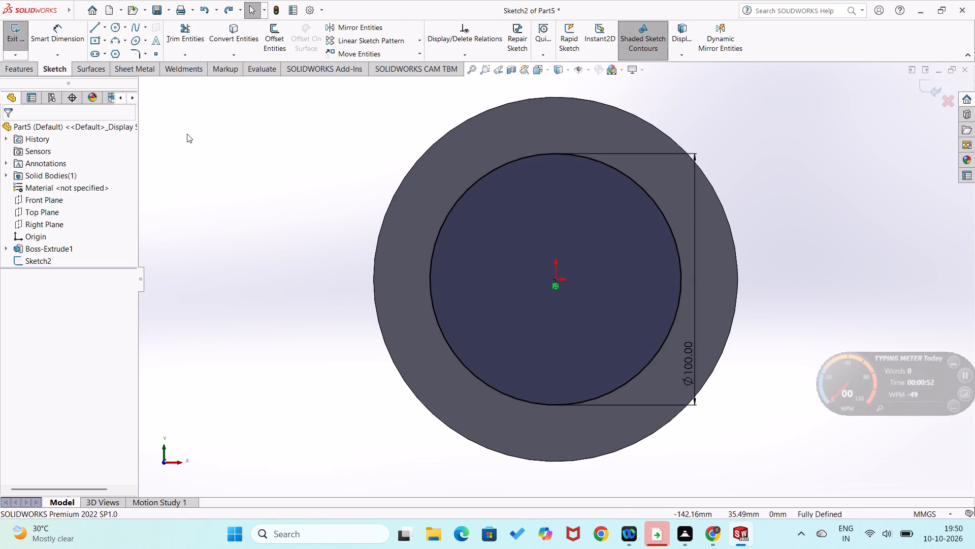
{"action": "left_click", "coordinate": [18, 71]}
{"action": "left_click", "coordinate": [26, 33]}
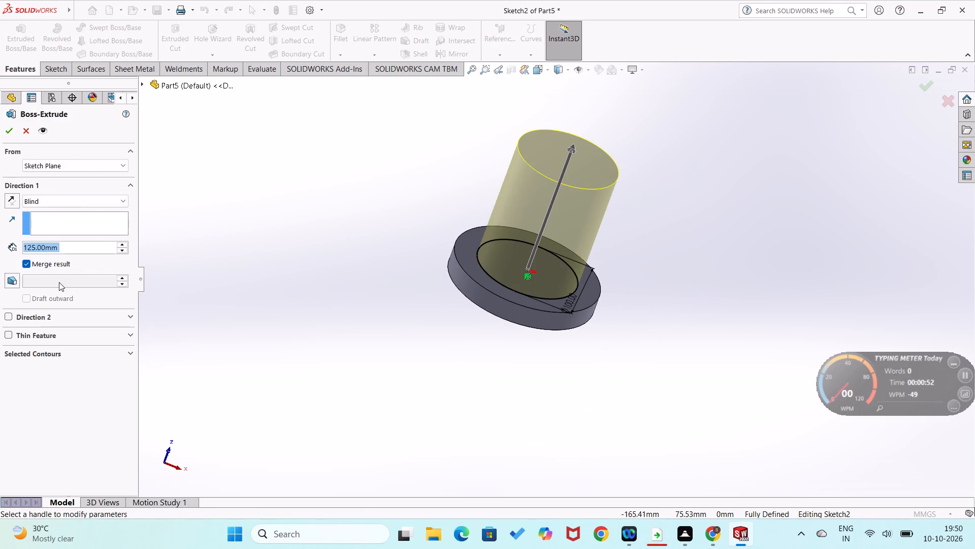
{"action": "left_click", "coordinate": [10, 281]}
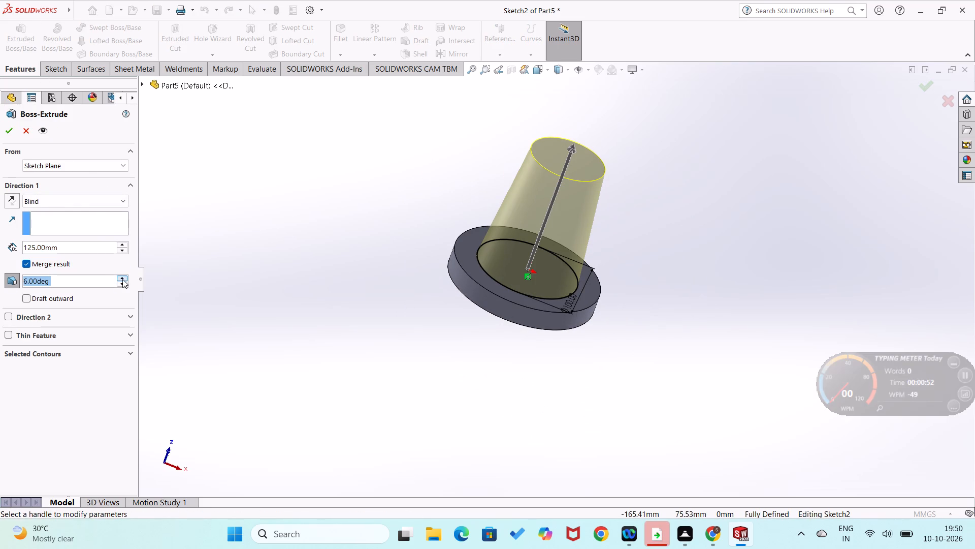
{"action": "triple_click", "coordinate": [122, 279]}
{"action": "double_click", "coordinate": [122, 279]}
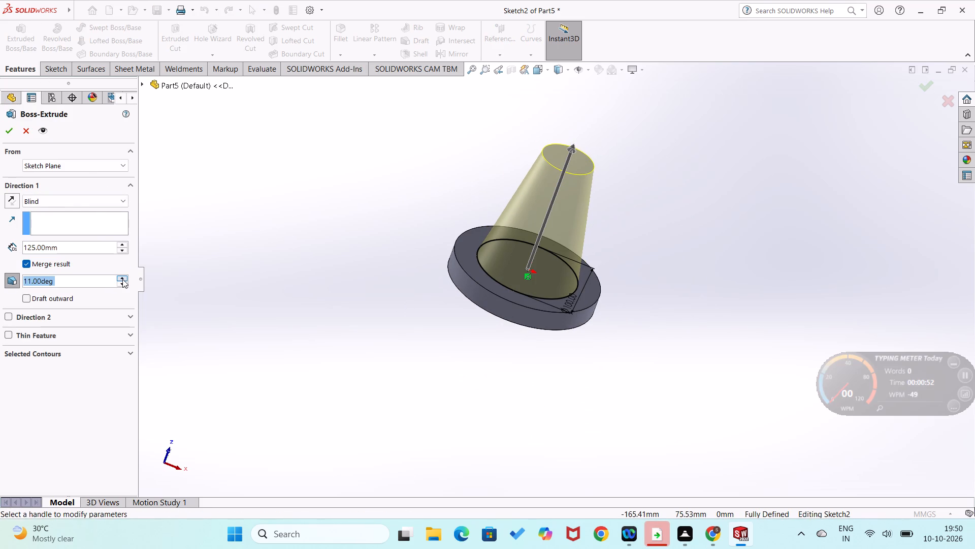
{"action": "left_click", "coordinate": [120, 282]}
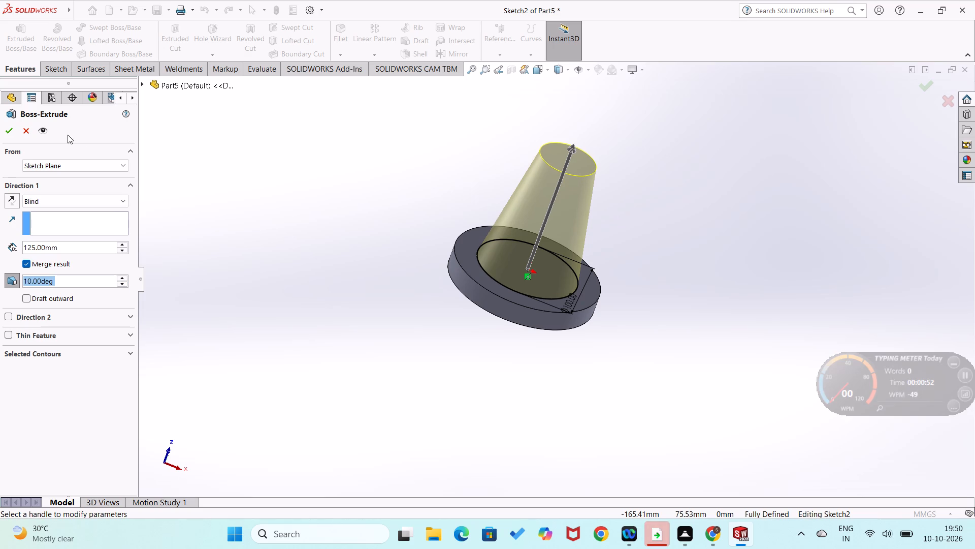
{"action": "left_click", "coordinate": [7, 130]}
{"action": "left_click", "coordinate": [196, 225]}
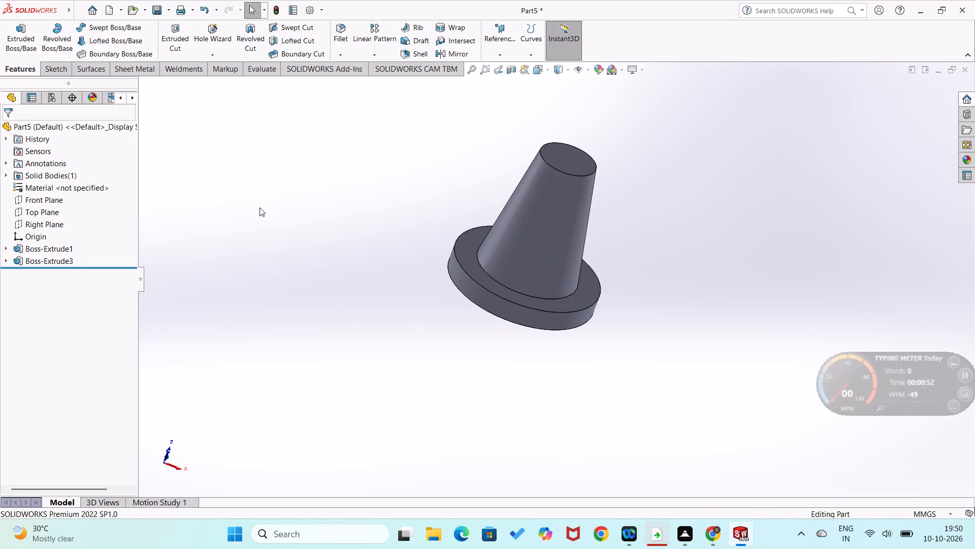
Sketch a circle of about 31 mm radius centred on the origin on the tapered boss's end face.
{"action": "middle_click_drag", "start_coordinate": [480, 160], "coordinate": [467, 248]}
{"action": "right_click", "coordinate": [544, 180]}
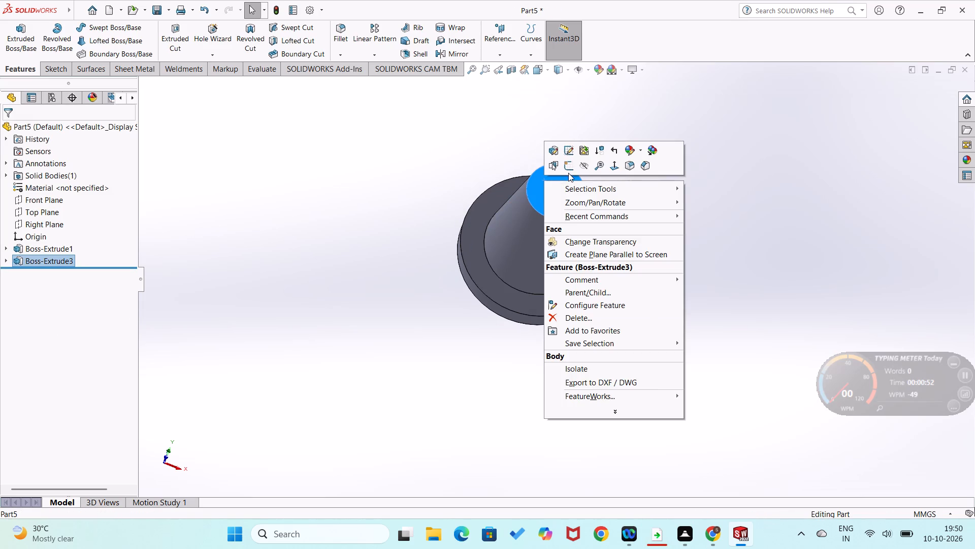
{"action": "left_click", "coordinate": [569, 169]}
{"action": "right_click_drag", "start_coordinate": [274, 274], "coordinate": [401, 273]}
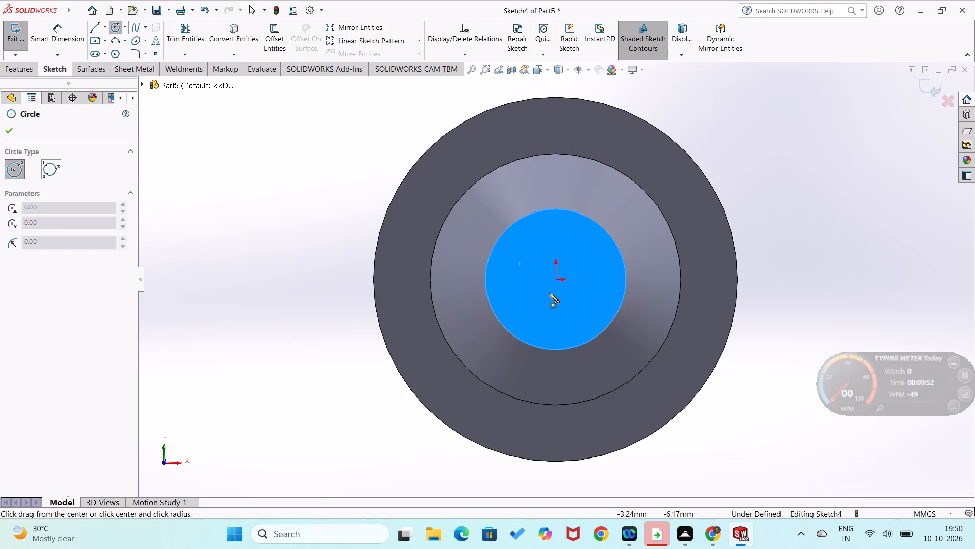
{"action": "left_click", "coordinate": [557, 278]}
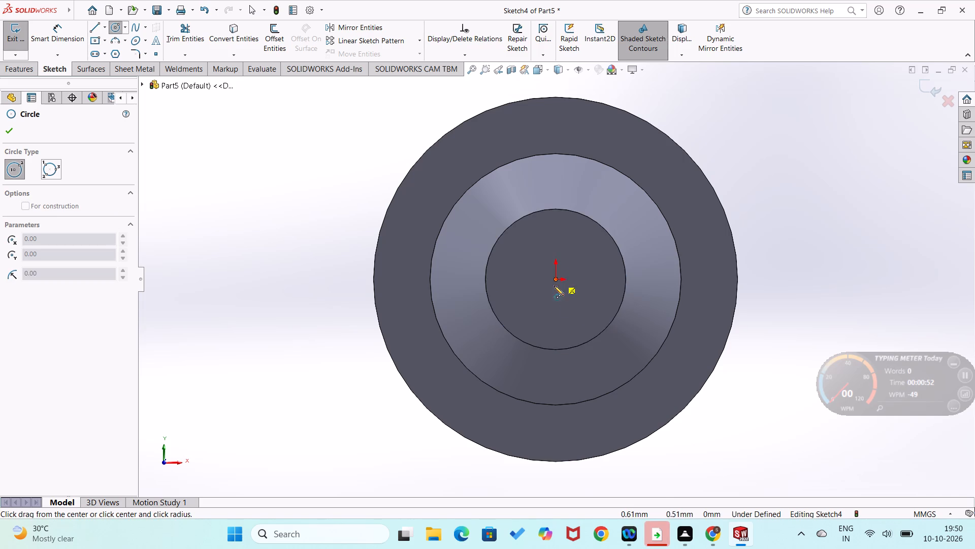
{"action": "left_click", "coordinate": [588, 350]}
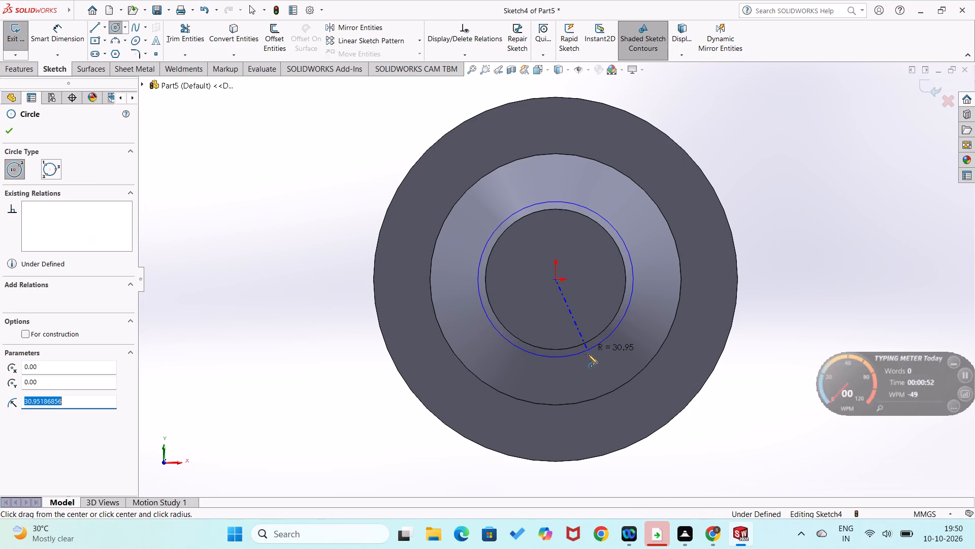
Dimension the diameter of the circle on the boss's end face as 66 mm.
{"action": "right_click_drag", "start_coordinate": [609, 369], "coordinate": [640, 264]}
{"action": "left_click", "coordinate": [629, 306]}
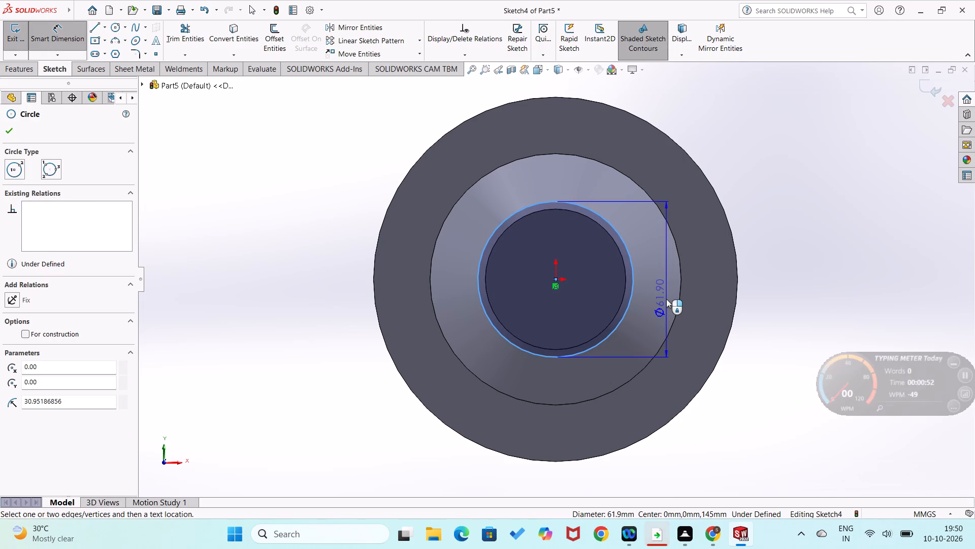
{"action": "left_click", "coordinate": [666, 299]}
{"action": "type", "text": "66"}
{"action": "key", "text": "Return"}
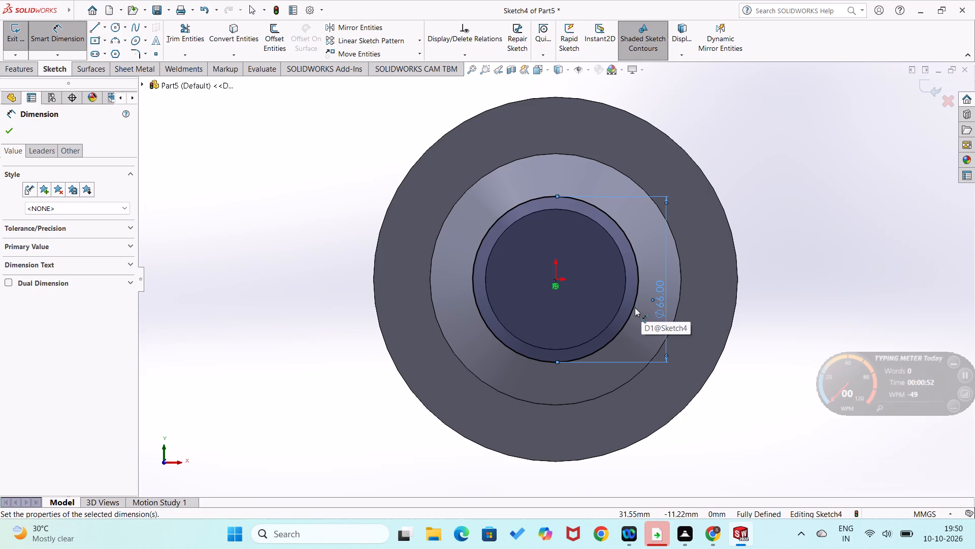
Set the diameter of the circle on the boss's end face to 63 mm.
{"action": "double_click", "coordinate": [663, 306]}
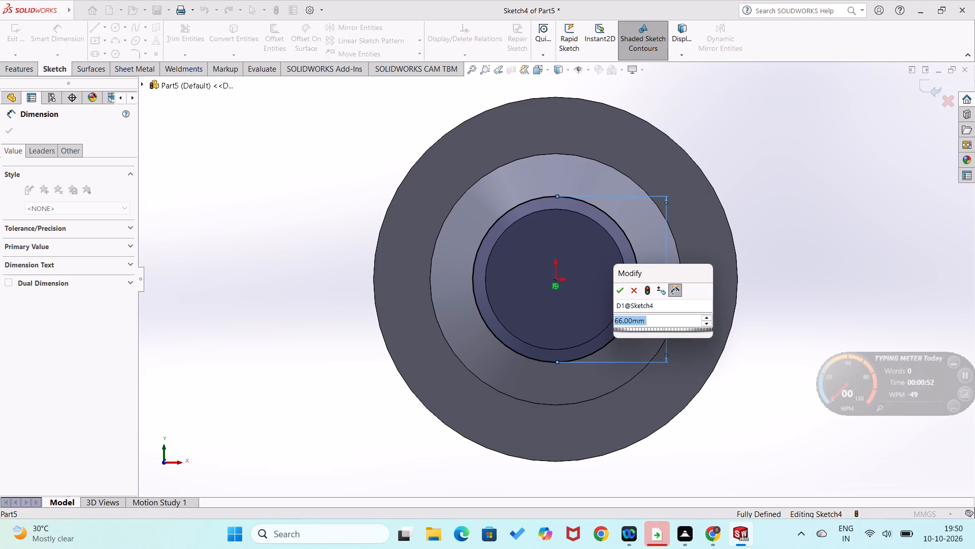
{"action": "type", "text": "63"}
{"action": "key", "text": "Return"}
{"action": "left_click", "coordinate": [788, 377]}
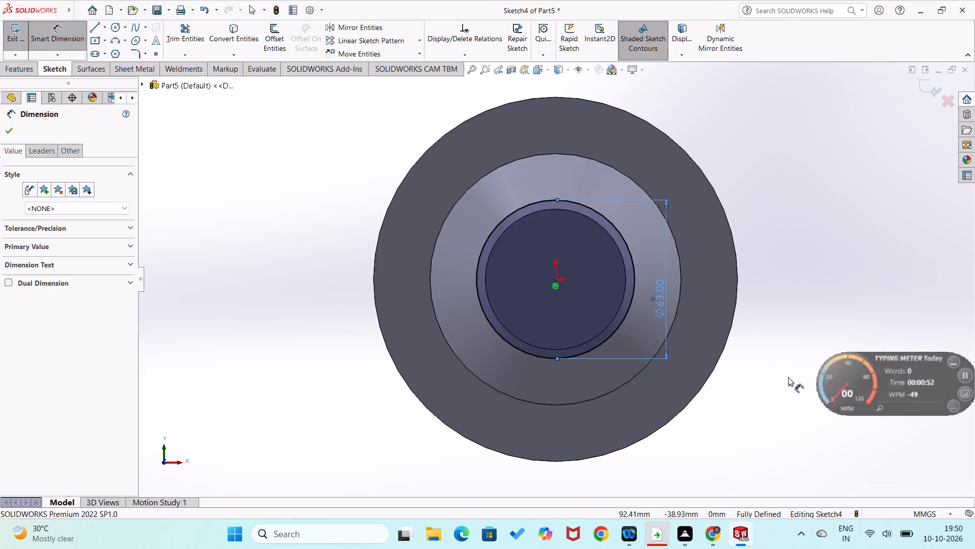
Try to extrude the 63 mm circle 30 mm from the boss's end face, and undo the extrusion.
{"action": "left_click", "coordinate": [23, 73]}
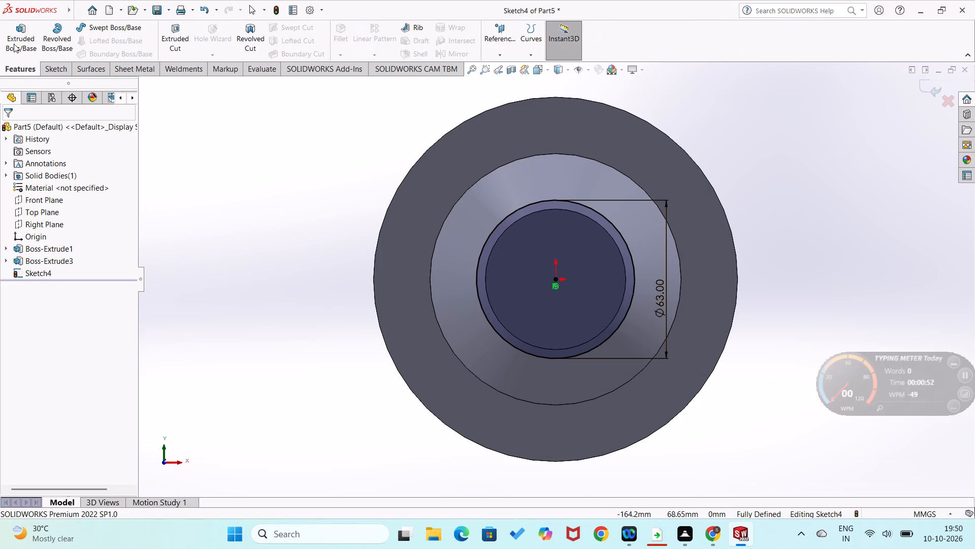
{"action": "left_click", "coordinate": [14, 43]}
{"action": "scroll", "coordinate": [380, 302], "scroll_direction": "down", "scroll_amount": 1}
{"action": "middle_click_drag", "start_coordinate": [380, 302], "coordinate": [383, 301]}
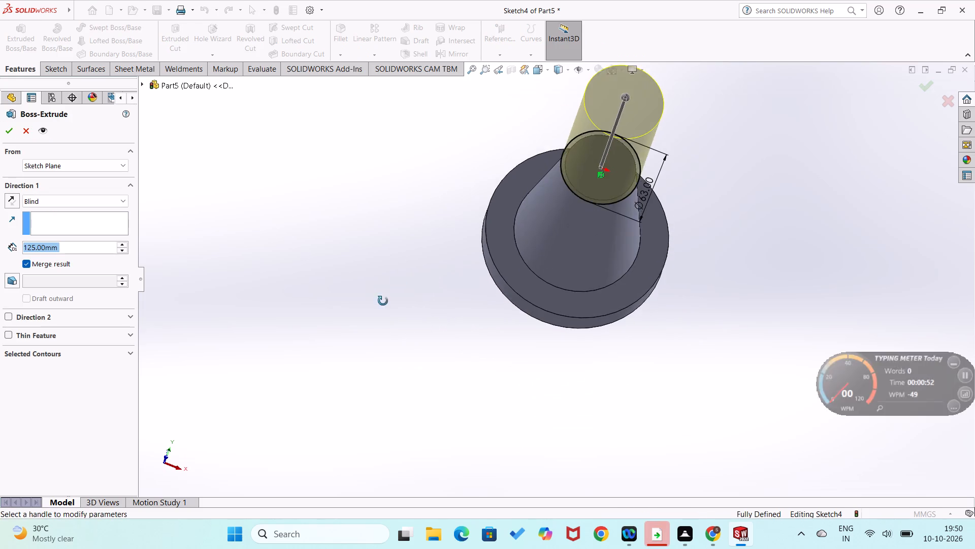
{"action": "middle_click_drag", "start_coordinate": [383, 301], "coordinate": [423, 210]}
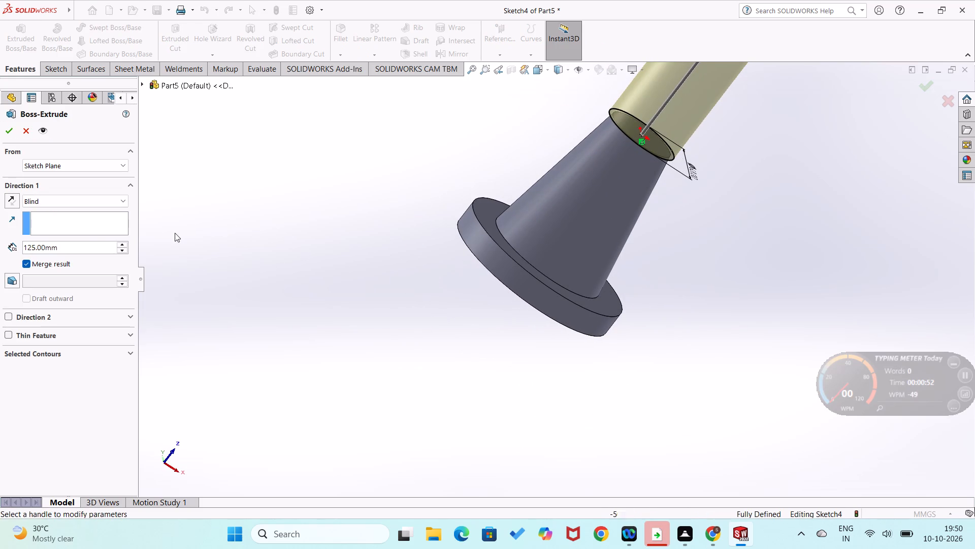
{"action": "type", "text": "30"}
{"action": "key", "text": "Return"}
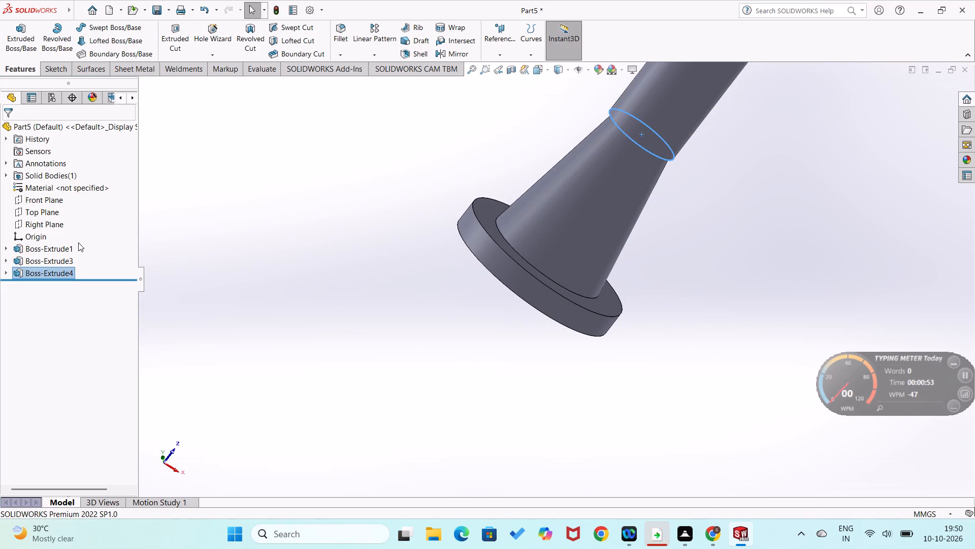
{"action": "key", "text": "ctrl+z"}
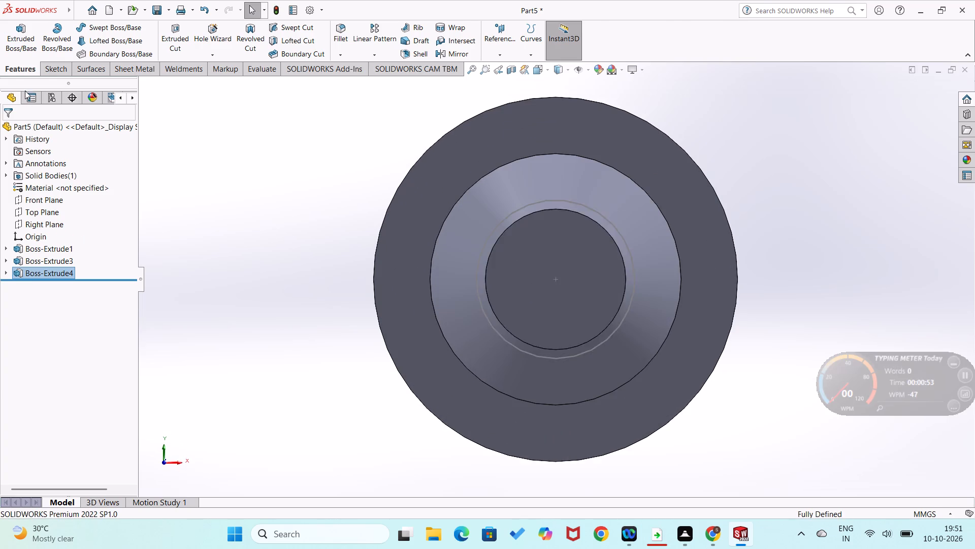
Start a blind boss extrusion of the 63 mm circle at 30 mm depth, and change the depth to 38 mm.
{"action": "left_click", "coordinate": [12, 71]}
{"action": "left_click", "coordinate": [23, 48]}
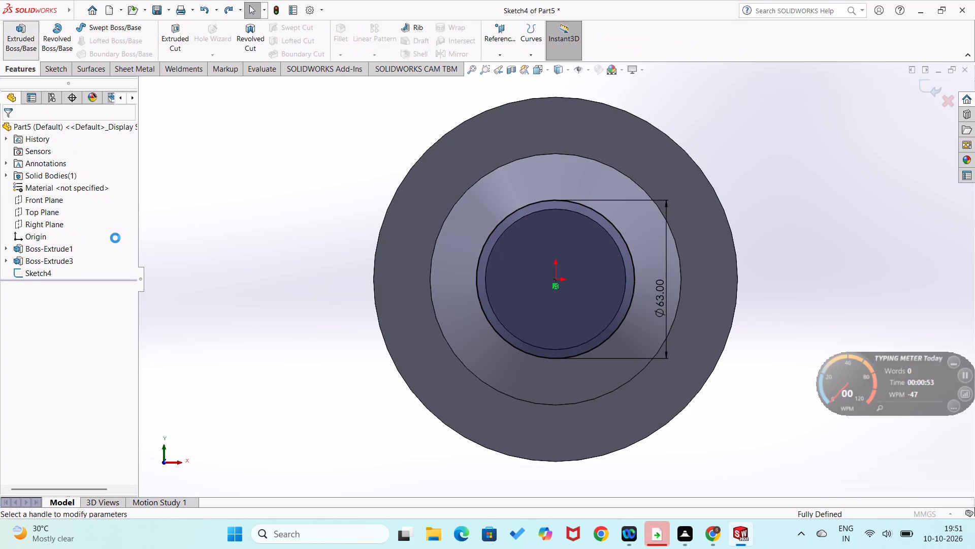
{"action": "middle_click_drag", "start_coordinate": [116, 242], "coordinate": [161, 173]}
{"action": "scroll", "coordinate": [161, 173], "scroll_direction": "up", "scroll_amount": 1}
{"action": "type", "text": "30"}
{"action": "key", "text": "Return"}
{"action": "middle_click_drag", "start_coordinate": [265, 395], "coordinate": [306, 248]}
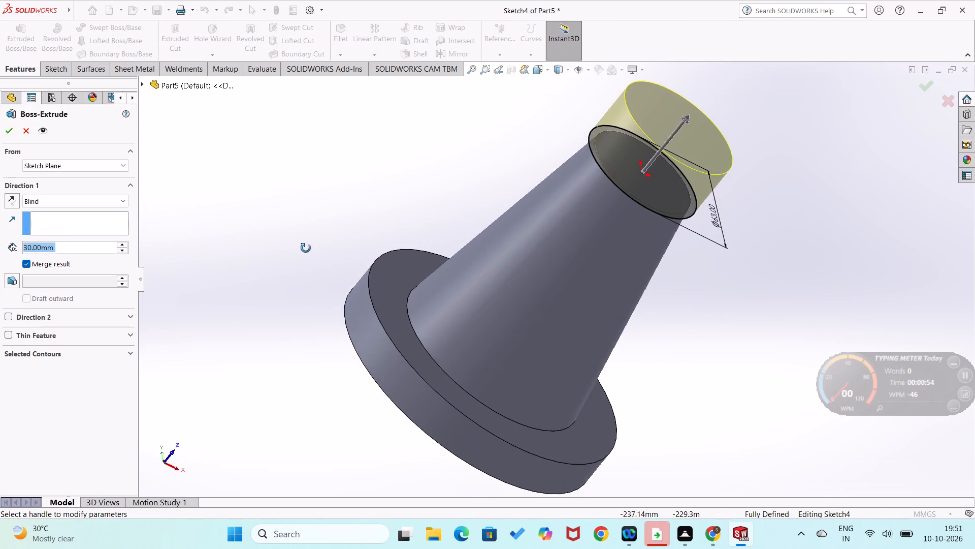
{"action": "middle_click_drag", "start_coordinate": [306, 248], "coordinate": [306, 247]}
{"action": "middle_click_drag", "start_coordinate": [305, 240], "coordinate": [308, 212]}
{"action": "left_click_drag", "start_coordinate": [96, 243], "coordinate": [31, 240]}
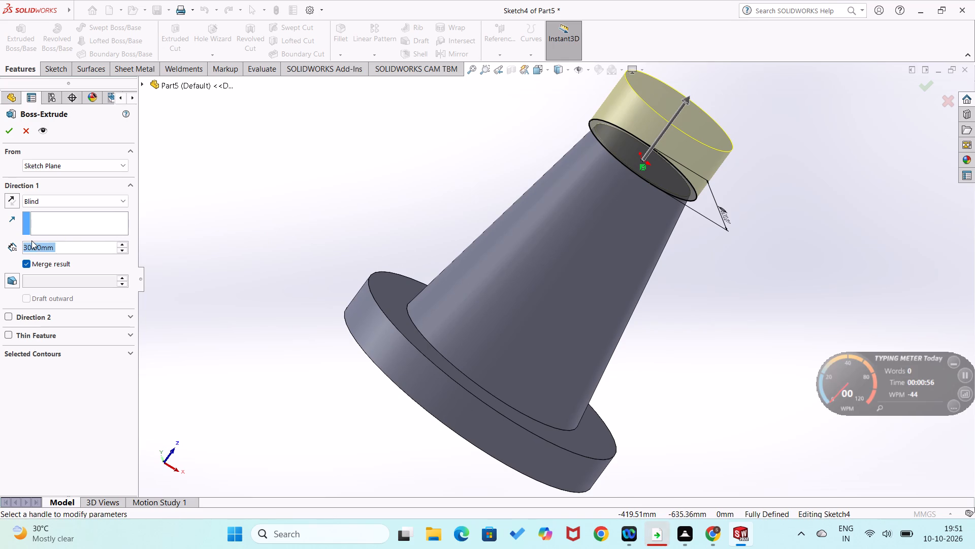
{"action": "type", "text": "38"}
{"action": "key", "text": "Return"}
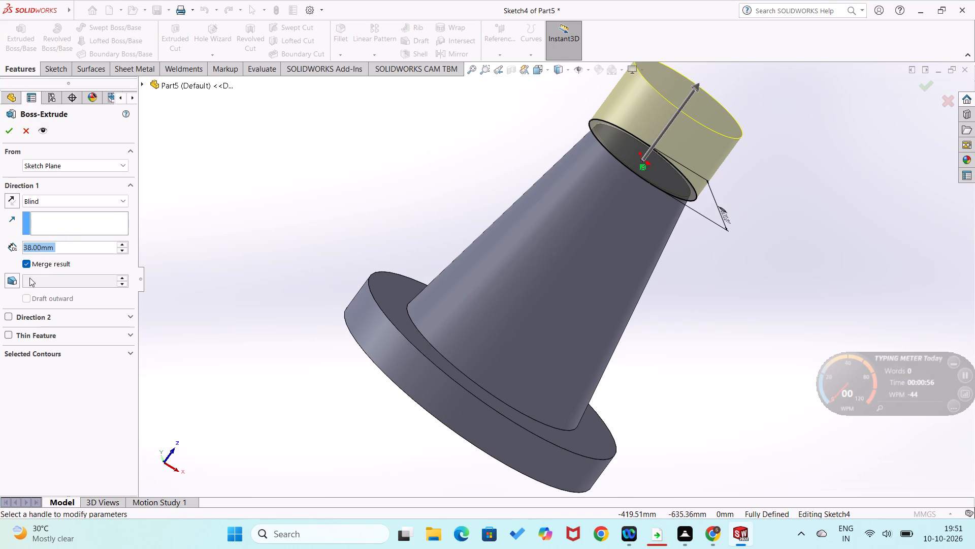
Add a second blind direction of 2 mm, change its depth to 3 mm, and complete the merged extrusion.
{"action": "left_click", "coordinate": [9, 316]}
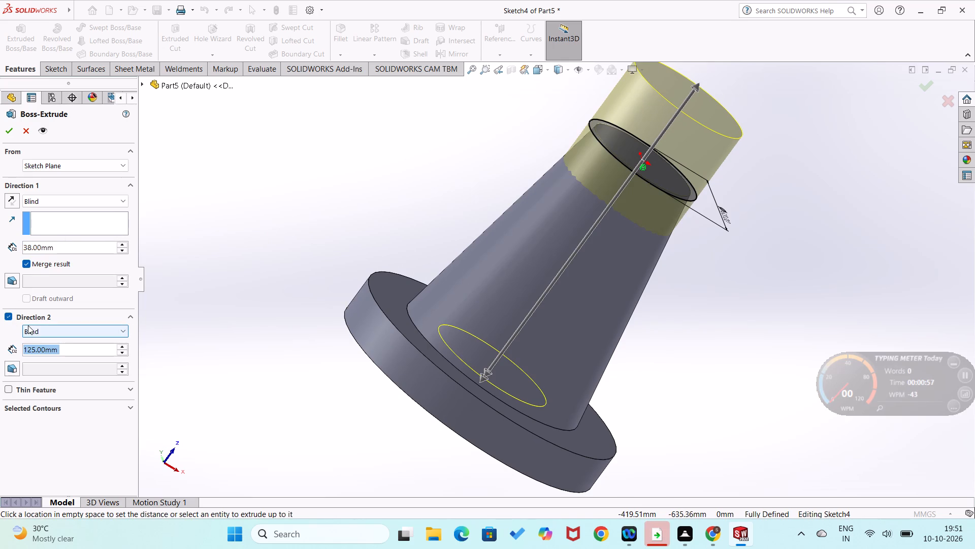
{"action": "key", "text": "2"}
{"action": "key", "text": "Return"}
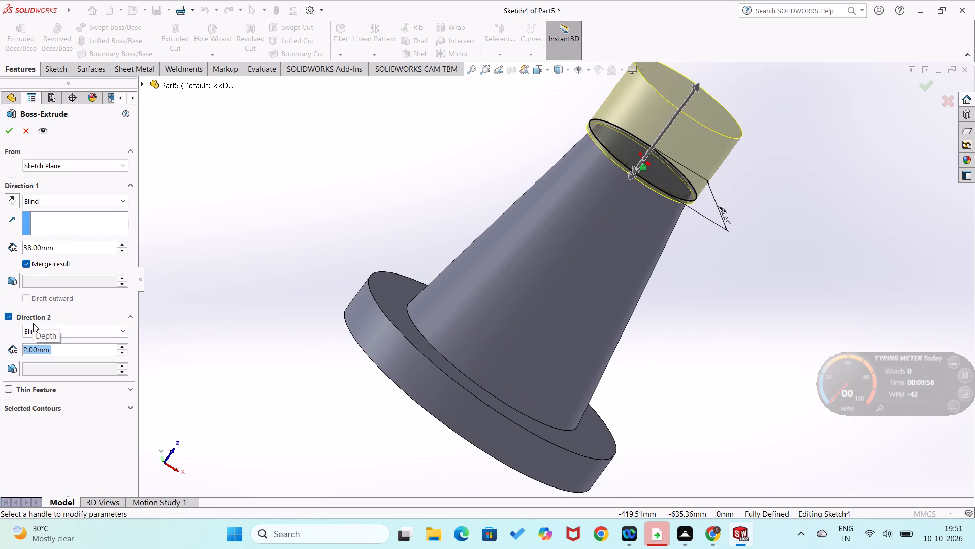
{"action": "key", "text": "3"}
{"action": "key", "text": "Return"}
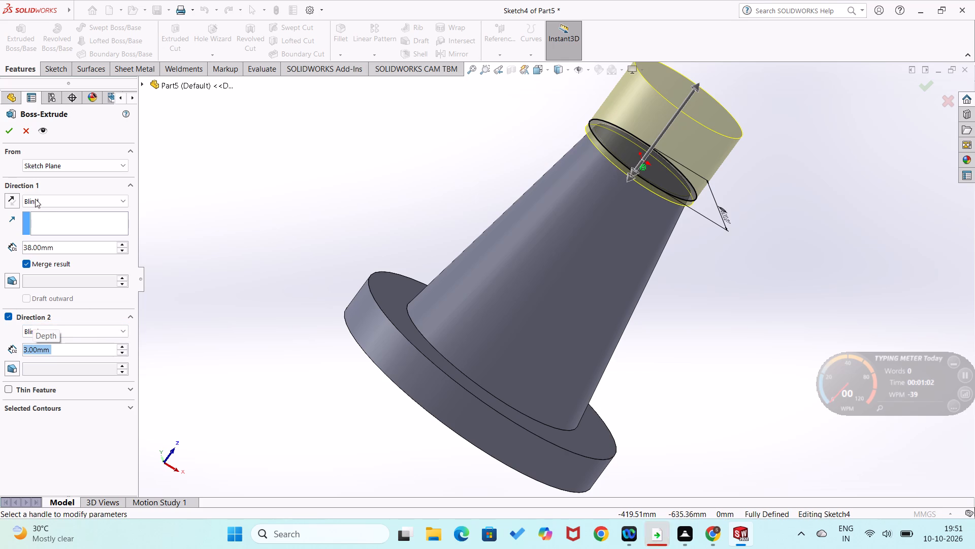
{"action": "left_click", "coordinate": [9, 129]}
{"action": "left_click", "coordinate": [207, 269]}
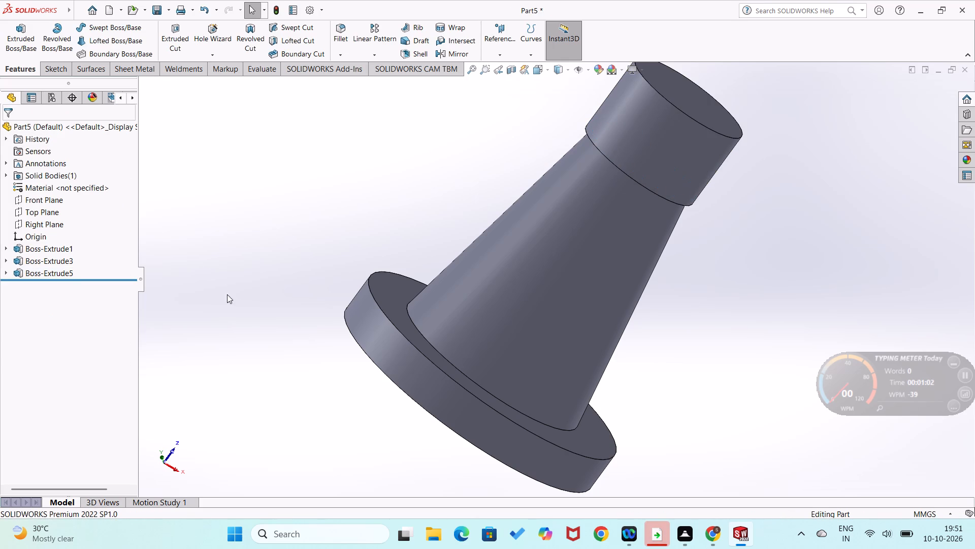
Sketch a circle about 42 mm in diameter, centred on the origin, on the end face of the 63 mm cylinder.
{"action": "middle_click_drag", "start_coordinate": [244, 186], "coordinate": [220, 324]}
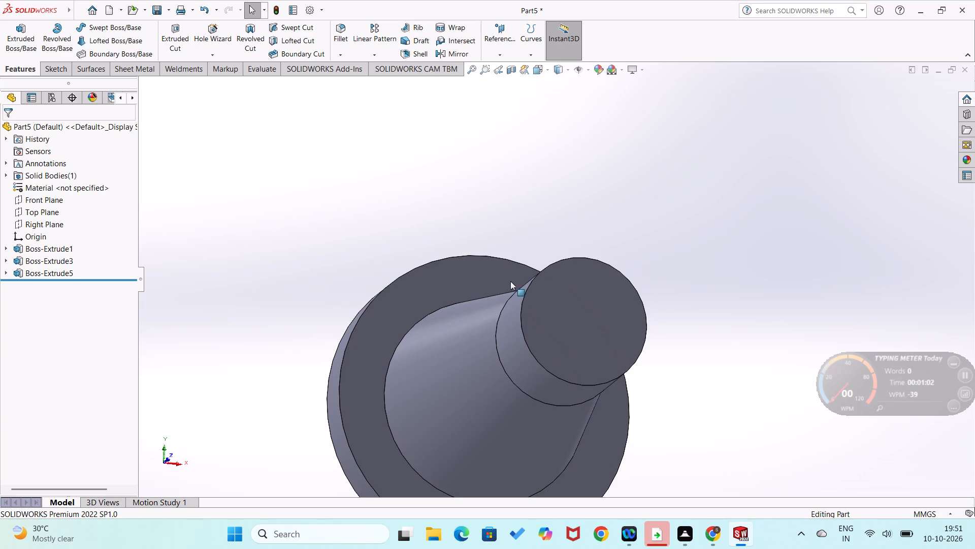
{"action": "right_click", "coordinate": [542, 304]}
{"action": "left_click", "coordinate": [569, 294]}
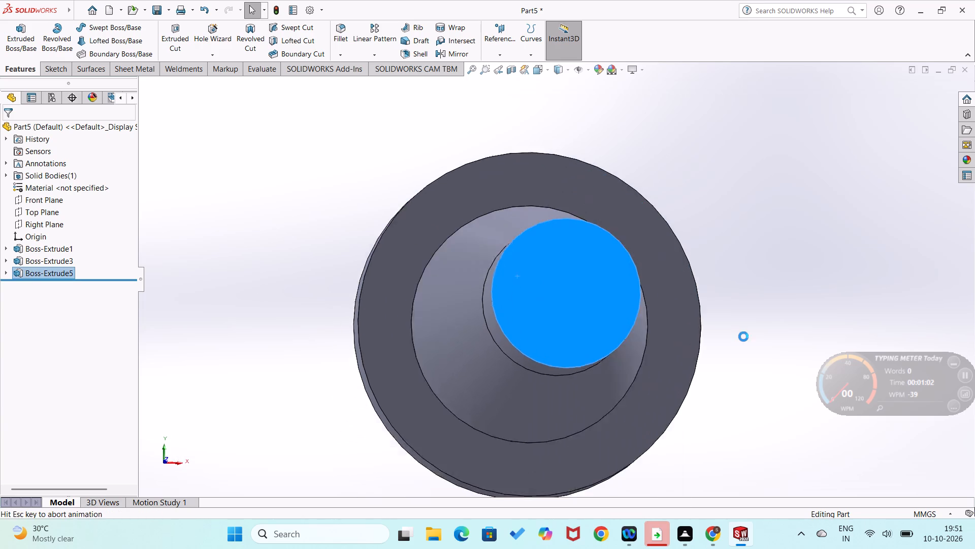
{"action": "right_click_drag", "start_coordinate": [746, 338], "coordinate": [826, 309]}
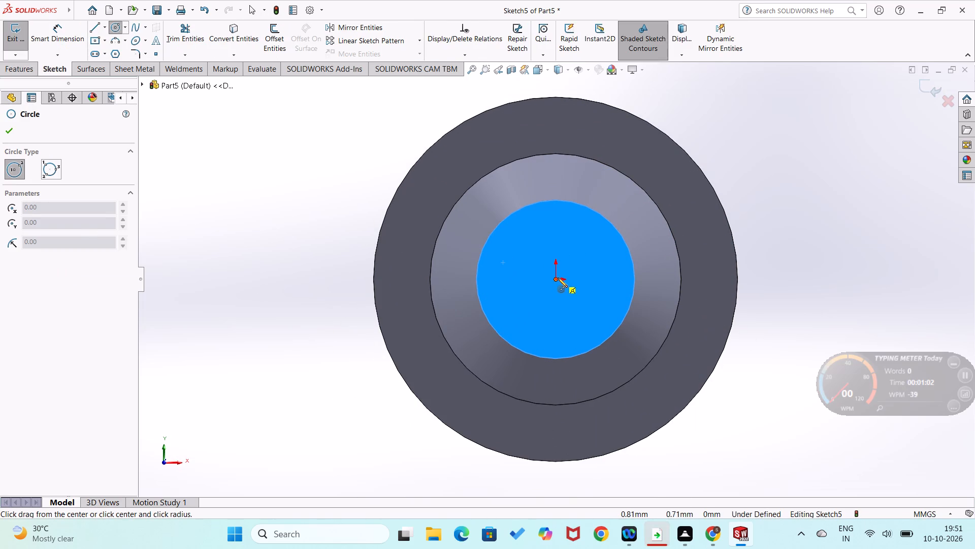
{"action": "left_click", "coordinate": [558, 278]}
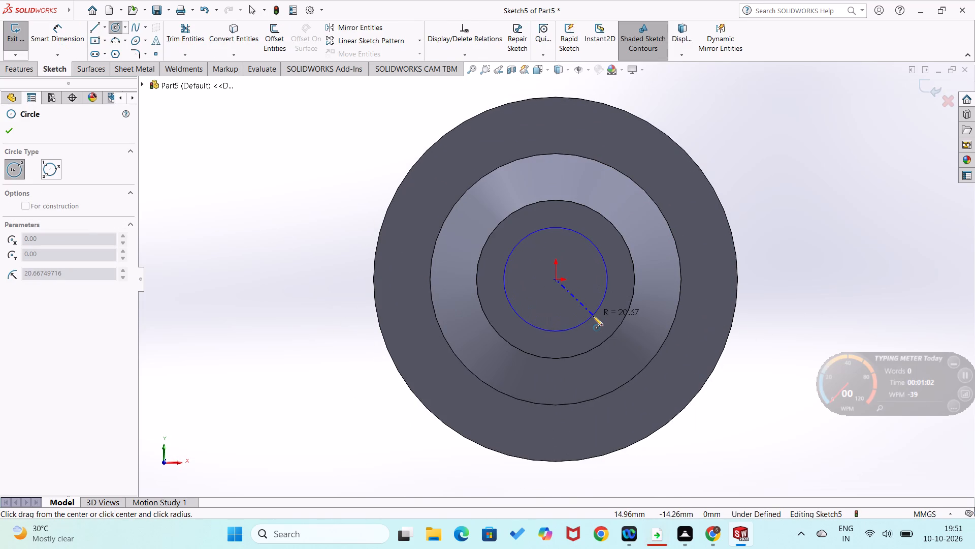
{"action": "left_click", "coordinate": [593, 316]}
Dimension the new circle on the cylinder's end face with a diameter of 42 mm.
{"action": "right_click_drag", "start_coordinate": [665, 357], "coordinate": [658, 240]}
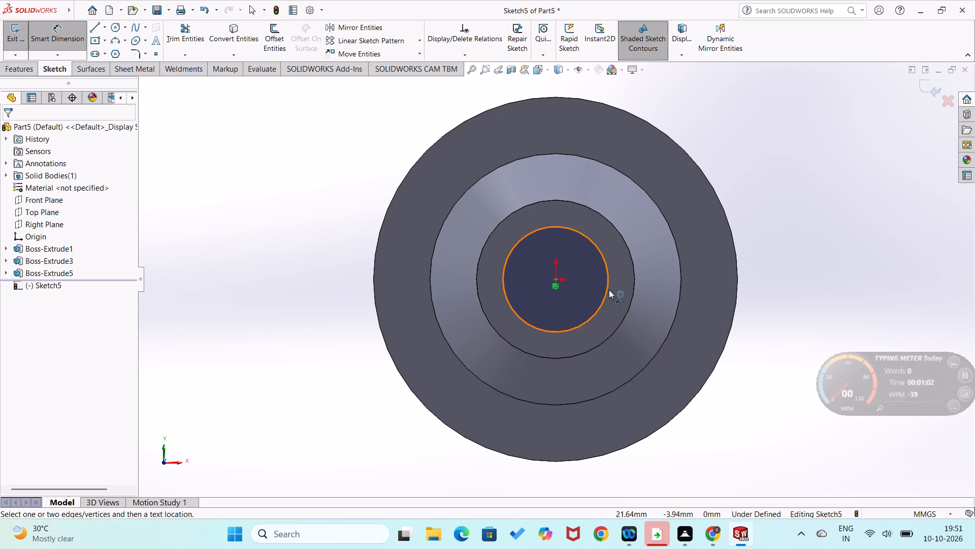
{"action": "left_click", "coordinate": [616, 287]}
{"action": "left_click", "coordinate": [605, 292]}
{"action": "left_click", "coordinate": [665, 291]}
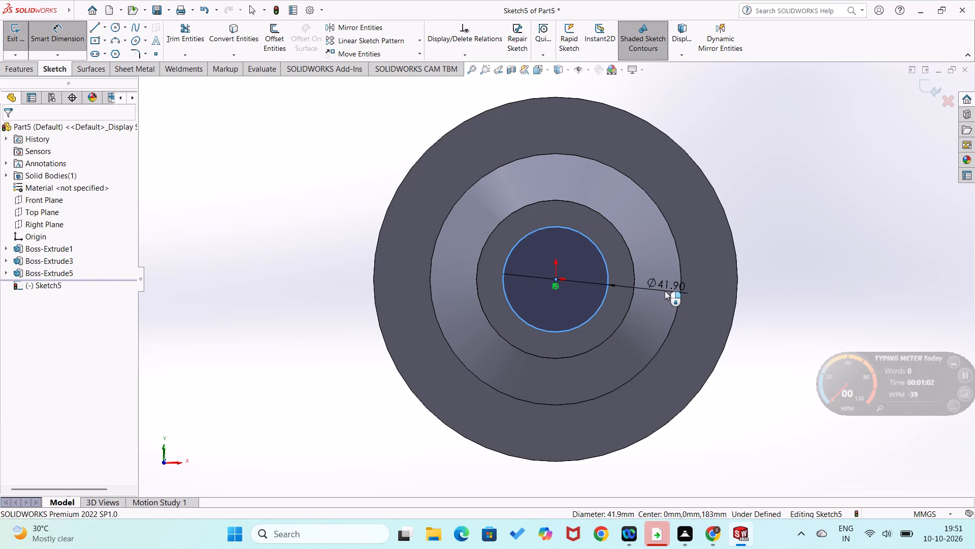
{"action": "key", "text": "1"}
{"action": "key", "text": "BackSpace"}
{"action": "type", "text": "42"}
{"action": "key", "text": "Return"}
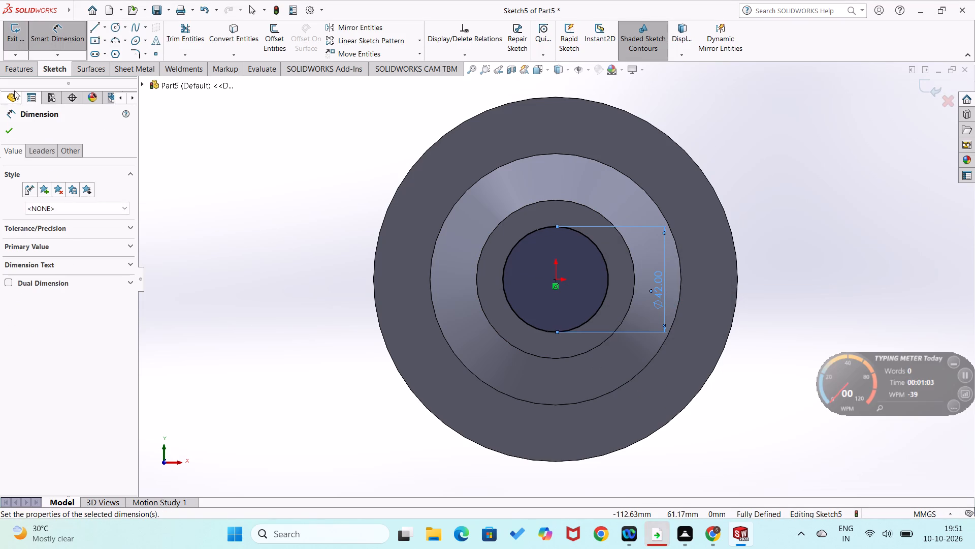
Cut-extrude the 42 mm circle into the part as a blind cut 158 mm deep.
{"action": "left_click", "coordinate": [22, 68]}
{"action": "left_click", "coordinate": [167, 49]}
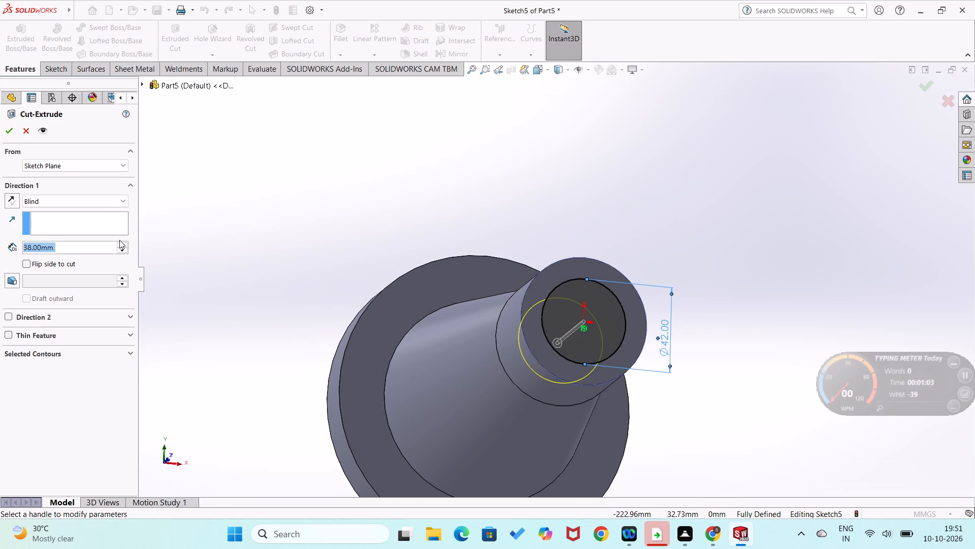
{"action": "triple_click", "coordinate": [119, 242]}
{"action": "triple_click", "coordinate": [119, 242]}
{"action": "triple_click", "coordinate": [119, 242]}
{"action": "triple_click", "coordinate": [119, 242]}
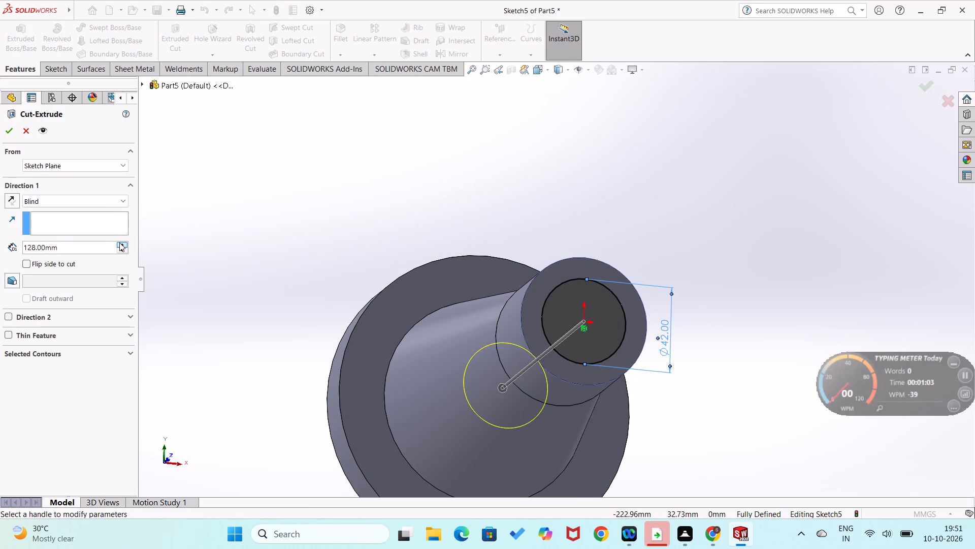
{"action": "left_click", "coordinate": [14, 126]}
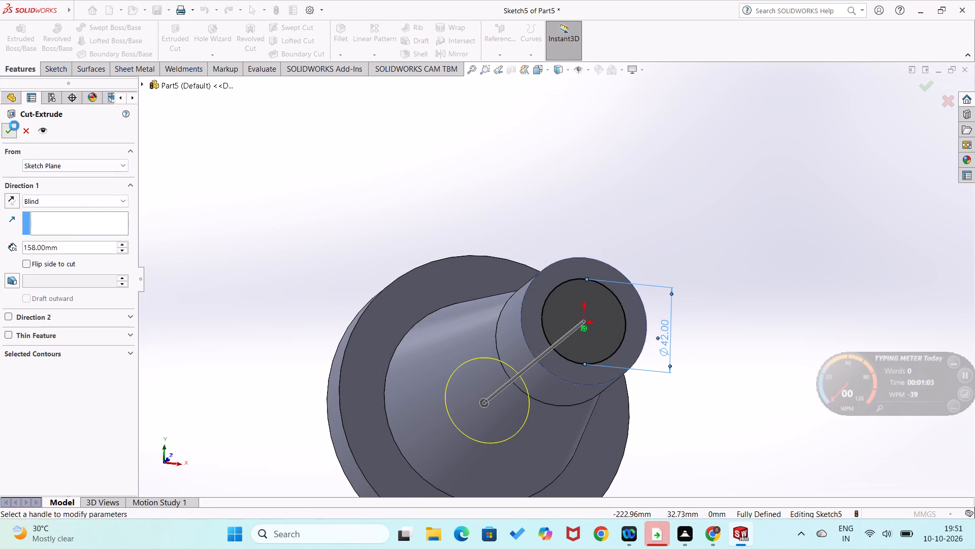
{"action": "left_click", "coordinate": [169, 228]}
Fillet the edge where the tapered boss meets the base disc with a symmetric 8 mm radius.
{"action": "middle_click_drag", "start_coordinate": [170, 228], "coordinate": [270, 249]}
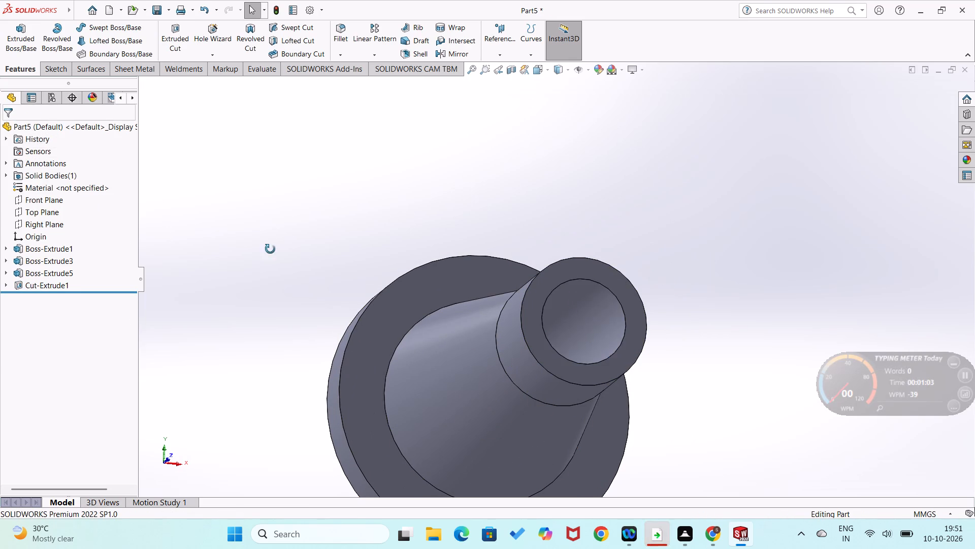
{"action": "middle_click_drag", "start_coordinate": [270, 249], "coordinate": [255, 321]}
{"action": "middle_click_drag", "start_coordinate": [233, 304], "coordinate": [211, 339]}
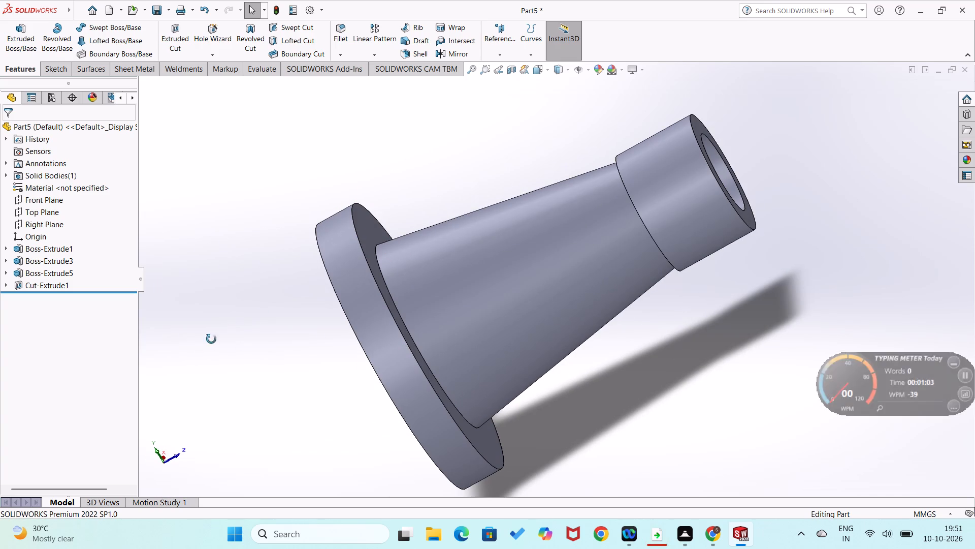
{"action": "middle_click_drag", "start_coordinate": [211, 339], "coordinate": [201, 356]}
{"action": "scroll", "coordinate": [202, 264], "scroll_direction": "up", "scroll_amount": 1}
{"action": "left_click", "coordinate": [341, 52]}
{"action": "left_click", "coordinate": [342, 62]}
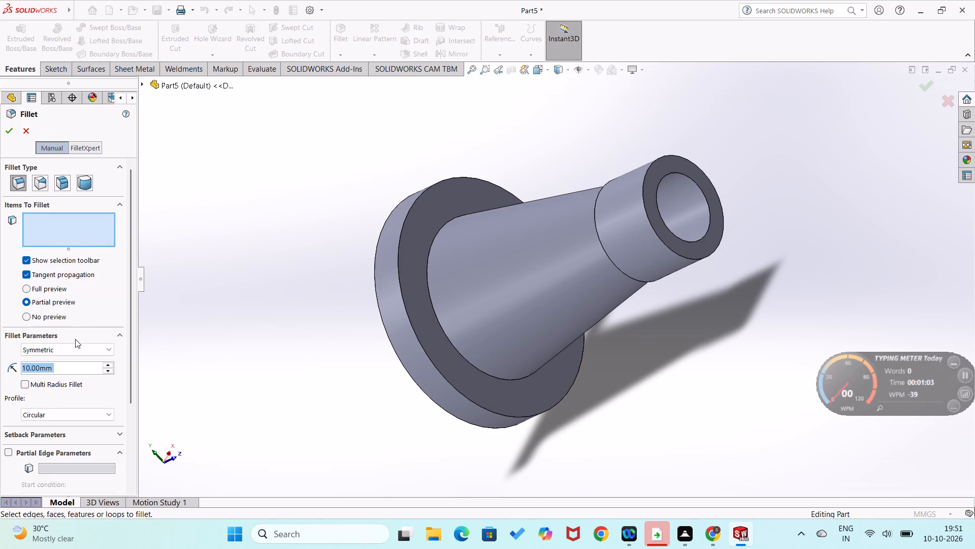
{"action": "key", "text": "8"}
{"action": "key", "text": "Return"}
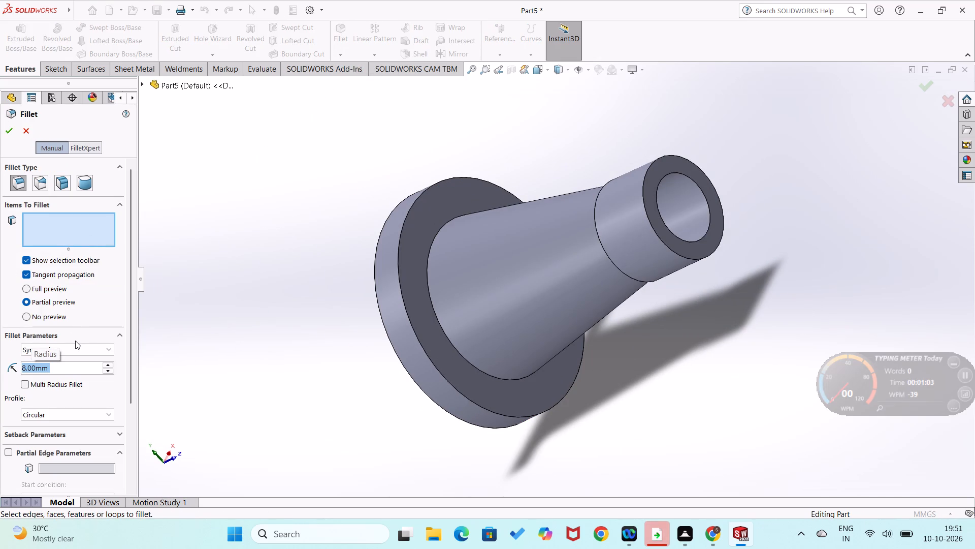
{"action": "left_click", "coordinate": [443, 329]}
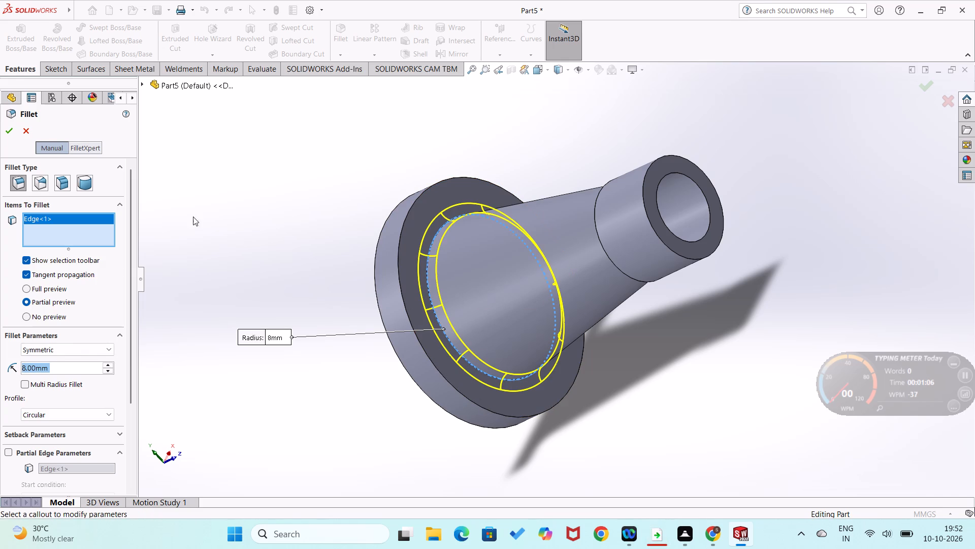
{"action": "left_click", "coordinate": [7, 130]}
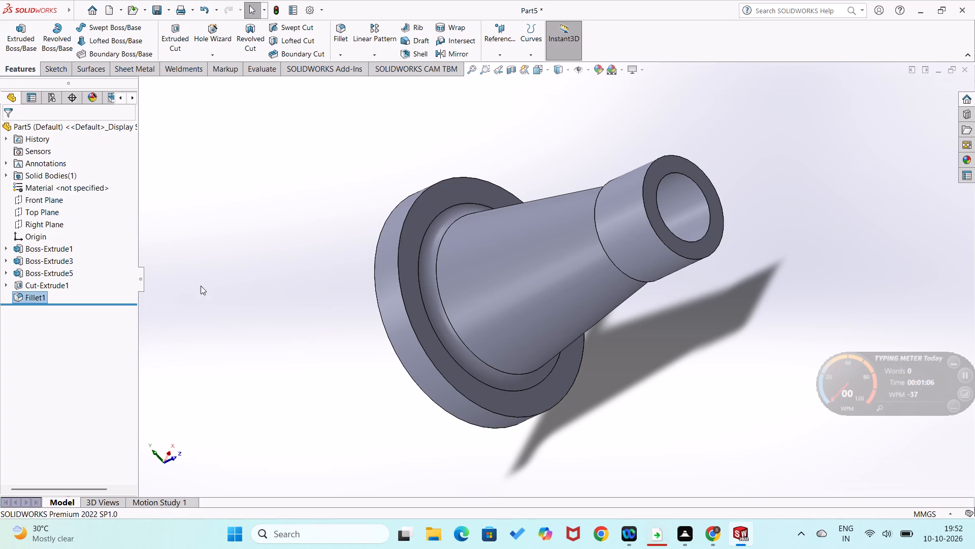
Fillet the 63 mm cylinder's outer edge at the shoulder beside the tapered boss with a 2 mm radius.
{"action": "key", "text": "ctrl+7"}
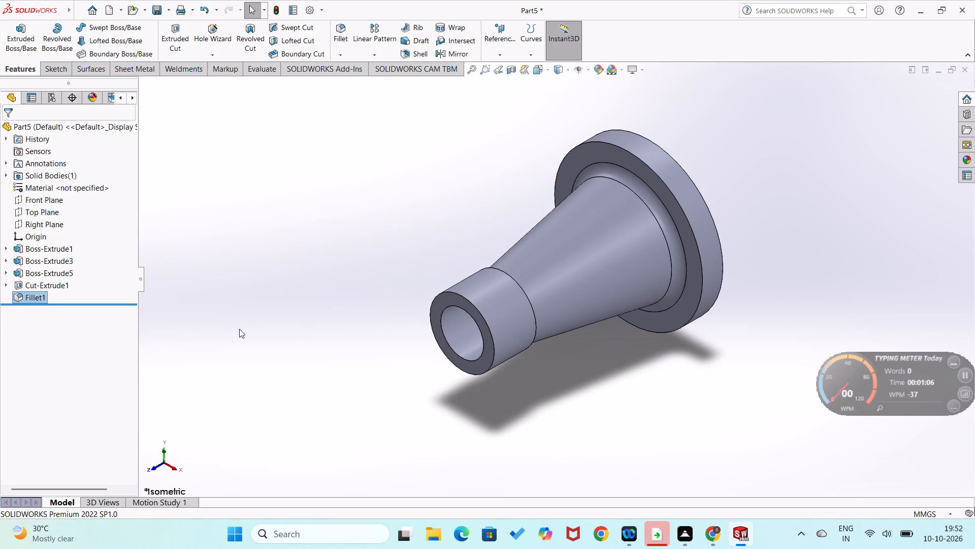
{"action": "left_click", "coordinate": [223, 272]}
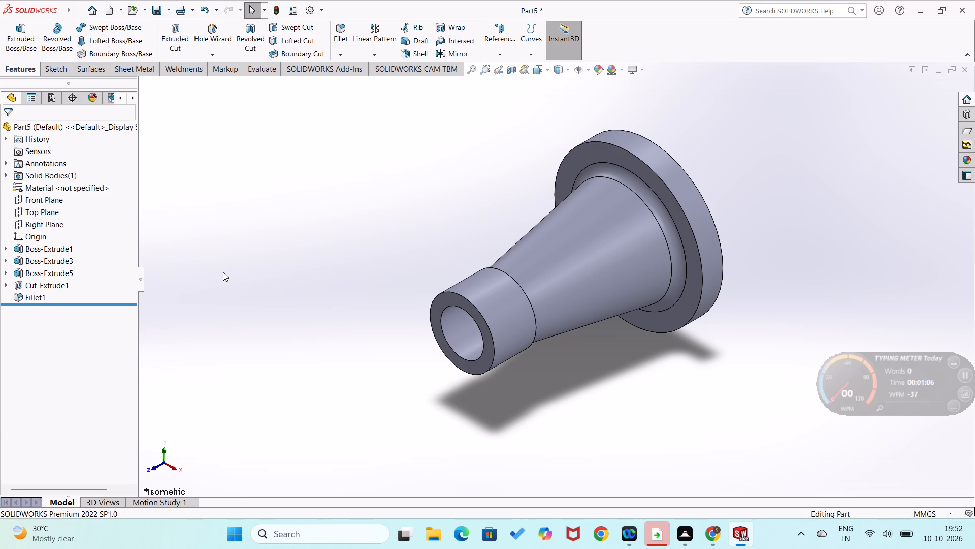
{"action": "left_click", "coordinate": [343, 55]}
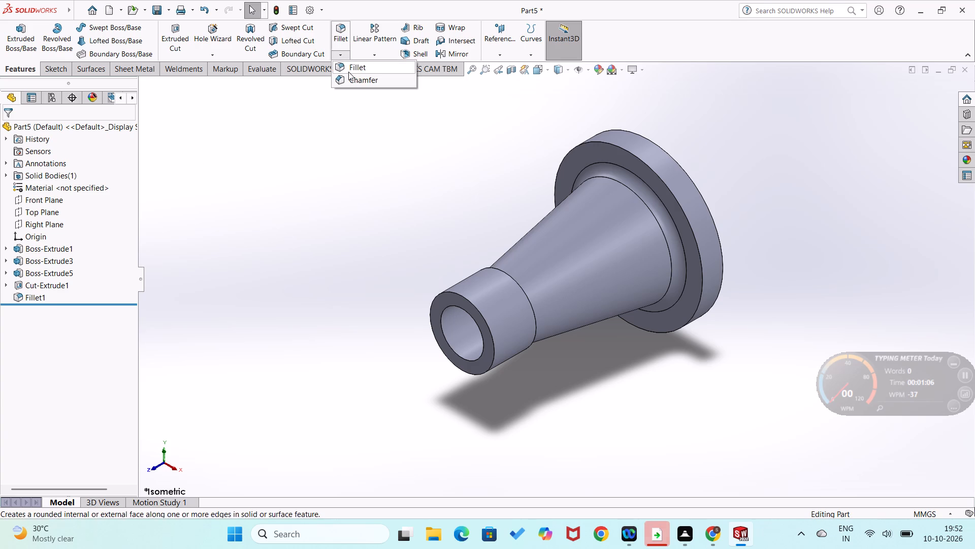
{"action": "left_click", "coordinate": [349, 72]}
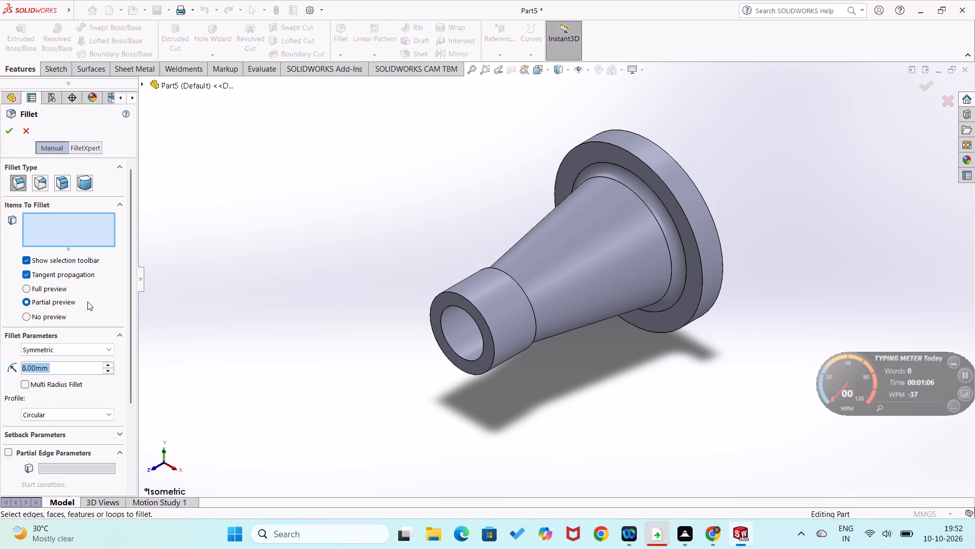
{"action": "key", "text": "1"}
{"action": "key", "text": "2"}
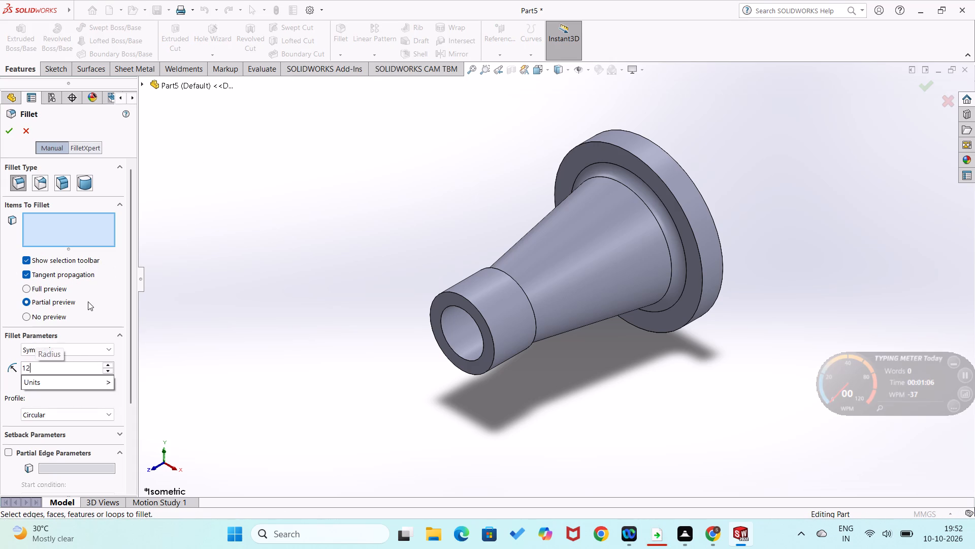
{"action": "key", "text": "BackSpace"}
{"action": "key", "text": "BackSpace"}
{"action": "key", "text": "2"}
{"action": "key", "text": "Return"}
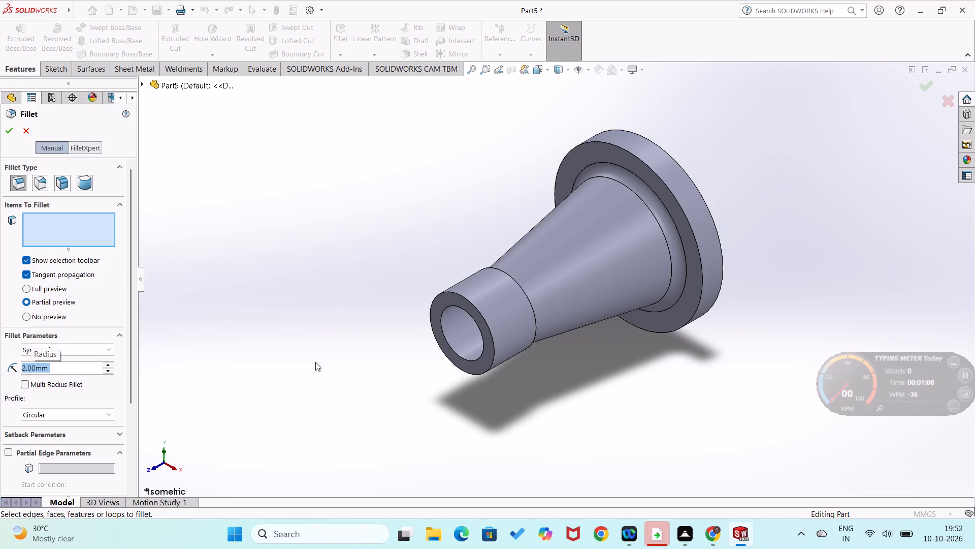
{"action": "scroll", "coordinate": [380, 342], "scroll_direction": "down", "scroll_amount": 1}
{"action": "middle_click_drag", "start_coordinate": [381, 341], "coordinate": [302, 415]}
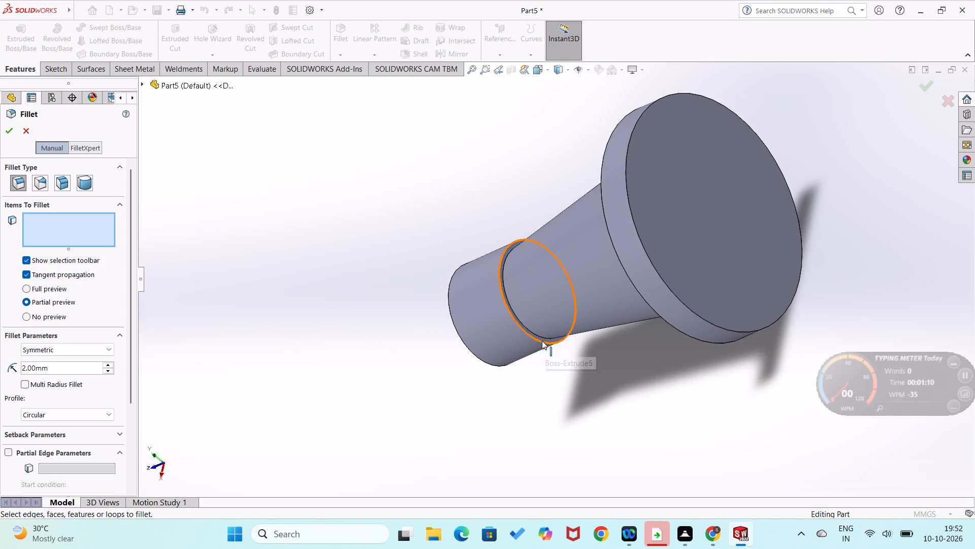
{"action": "left_click", "coordinate": [542, 341]}
{"action": "left_click", "coordinate": [14, 131]}
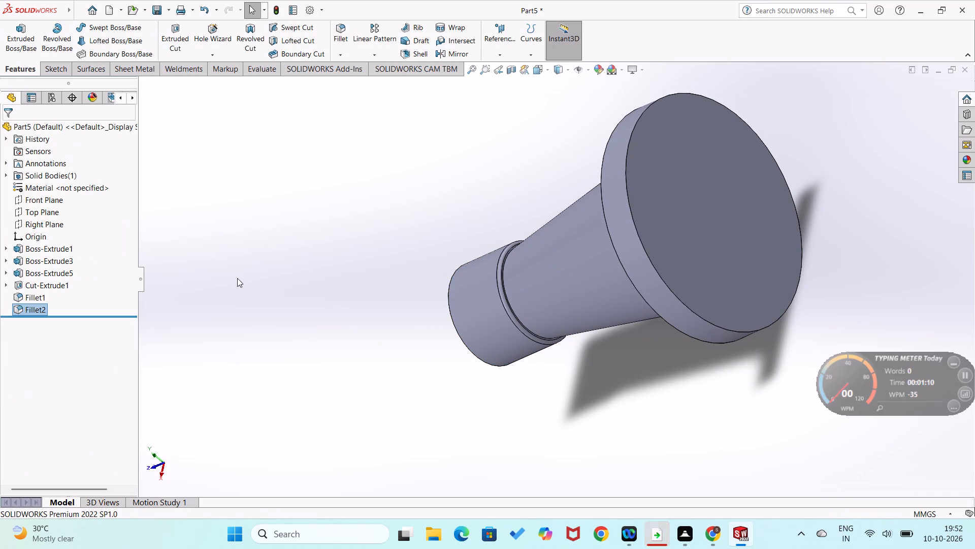
Save the part in isometric view as a SOLIDWORKS Part named screw11 in the Documents folder.
{"action": "key", "text": "ctrl+7"}
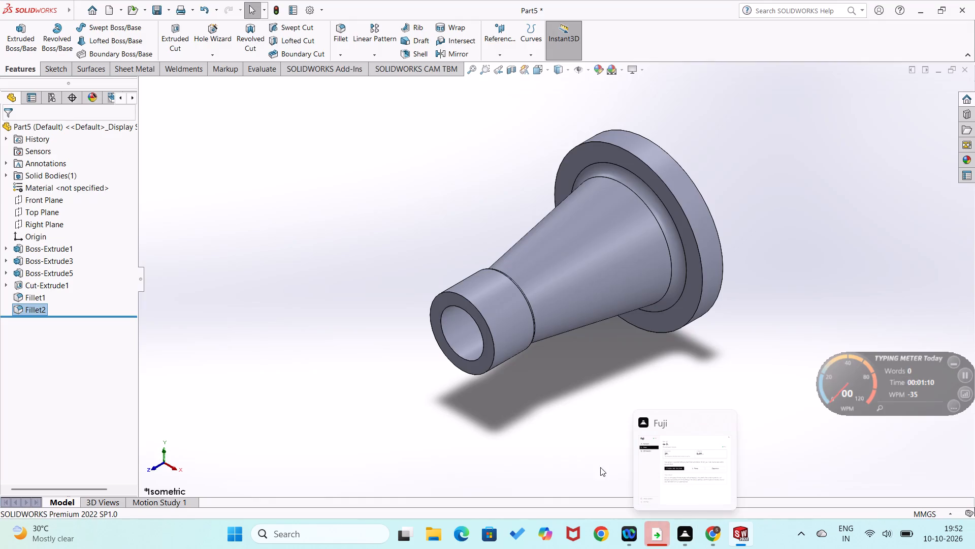
{"action": "key", "text": "ctrl+s"}
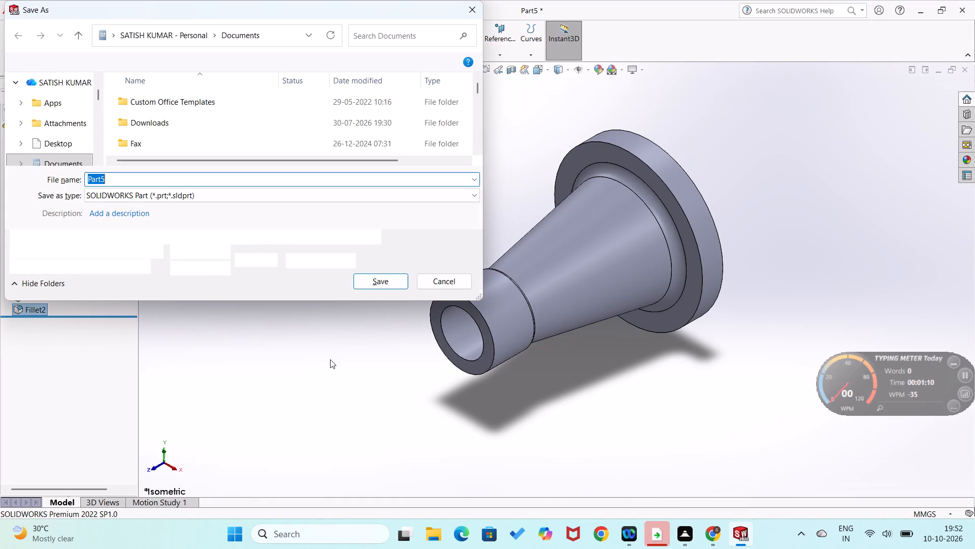
{"action": "type", "text": "scre"}
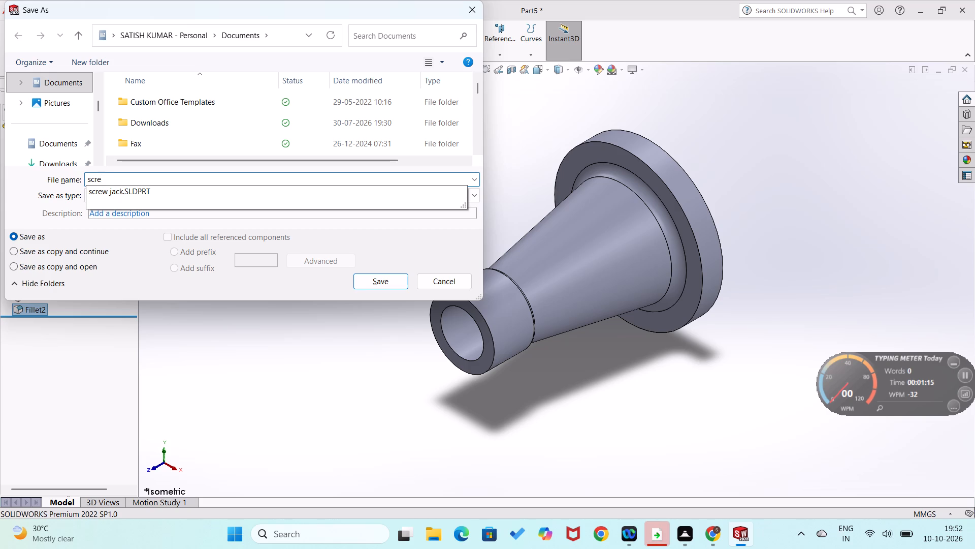
{"action": "key", "text": "w"}
{"action": "type", "text": "11"}
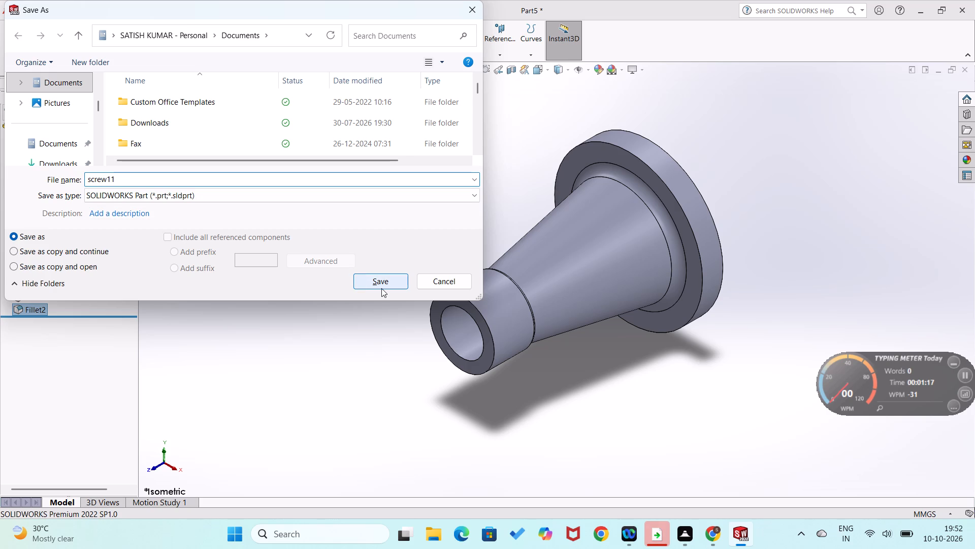
{"action": "left_click", "coordinate": [378, 280]}
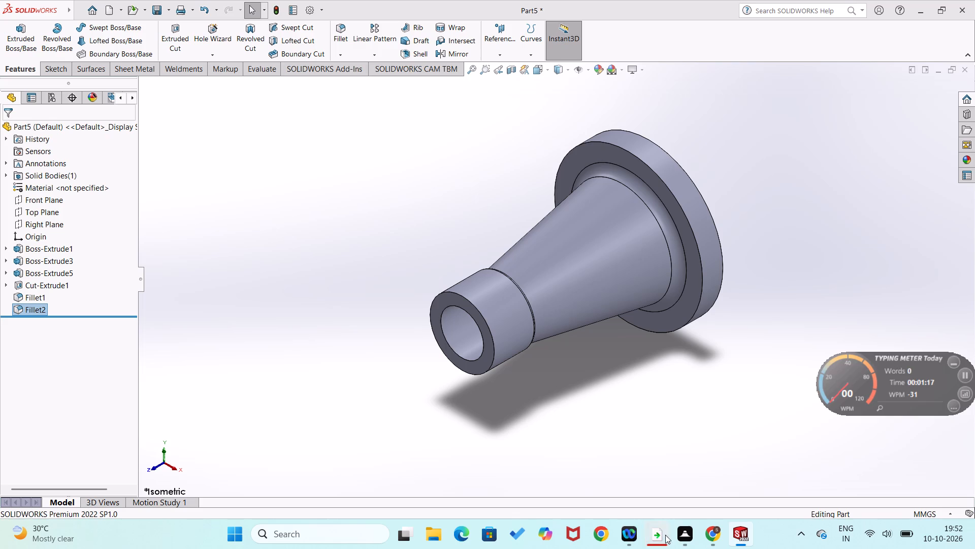